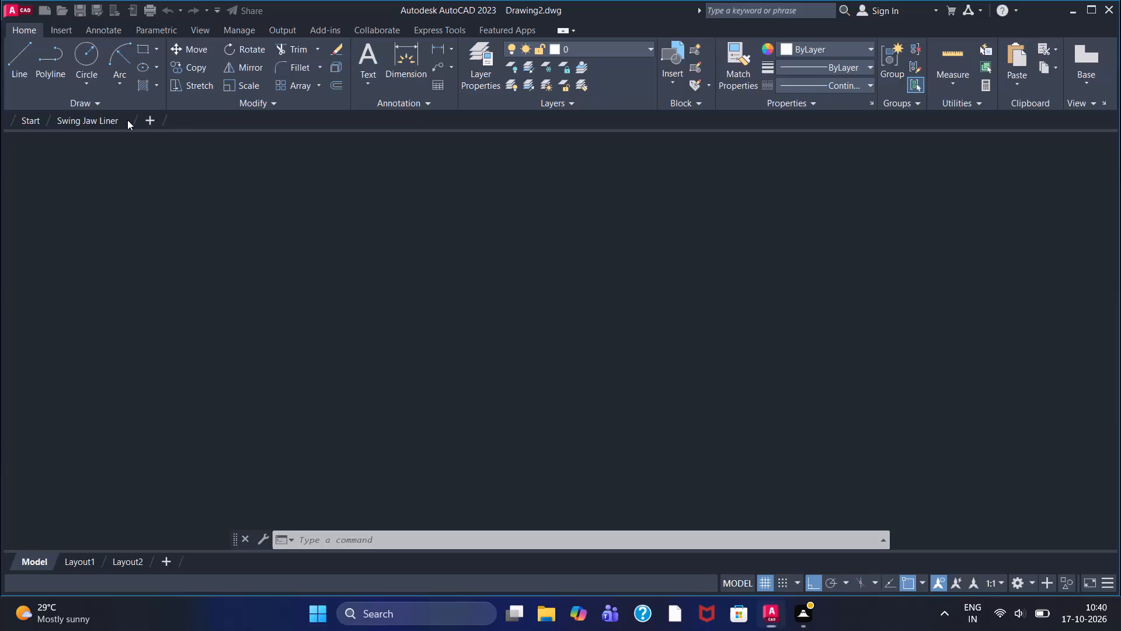
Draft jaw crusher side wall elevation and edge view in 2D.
Close the Swing Jaw Liner drawing and work in the blank Drawing2.
click(126, 119)
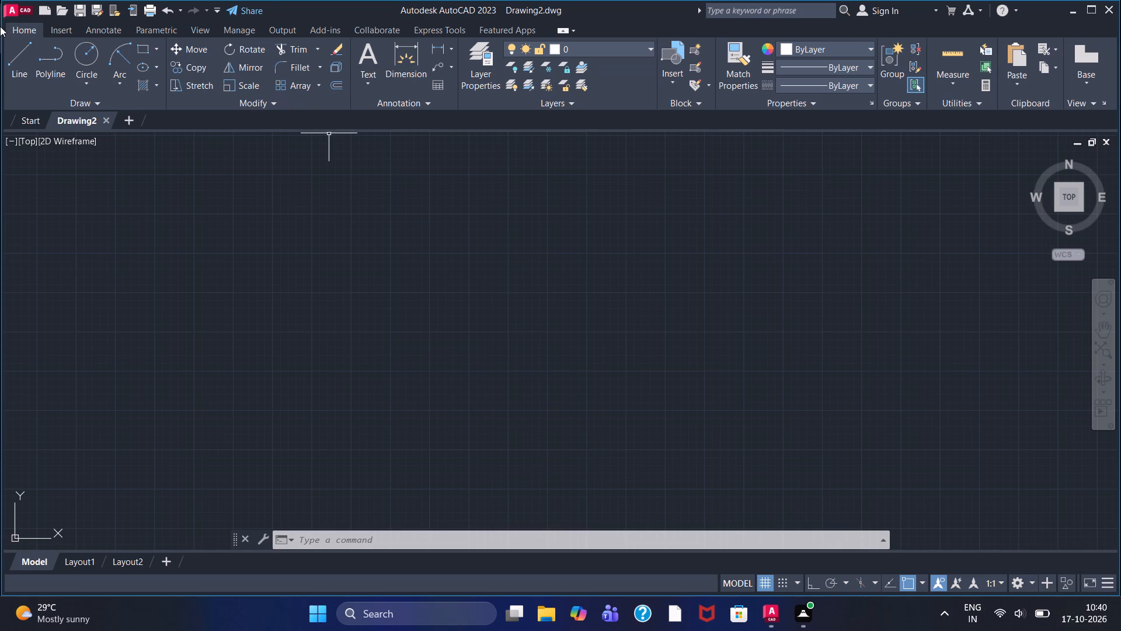
With ortho on, draw connected lines: 1216 down, 850 to the right, a short rise, and 742 to the right.
click(31, 49)
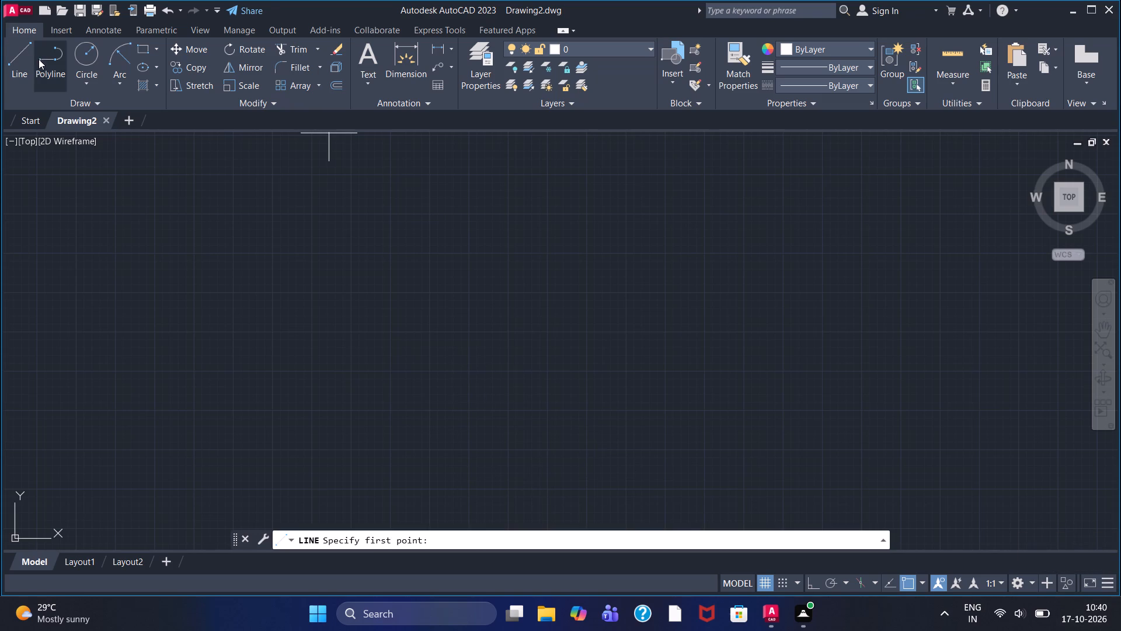
key(F8)
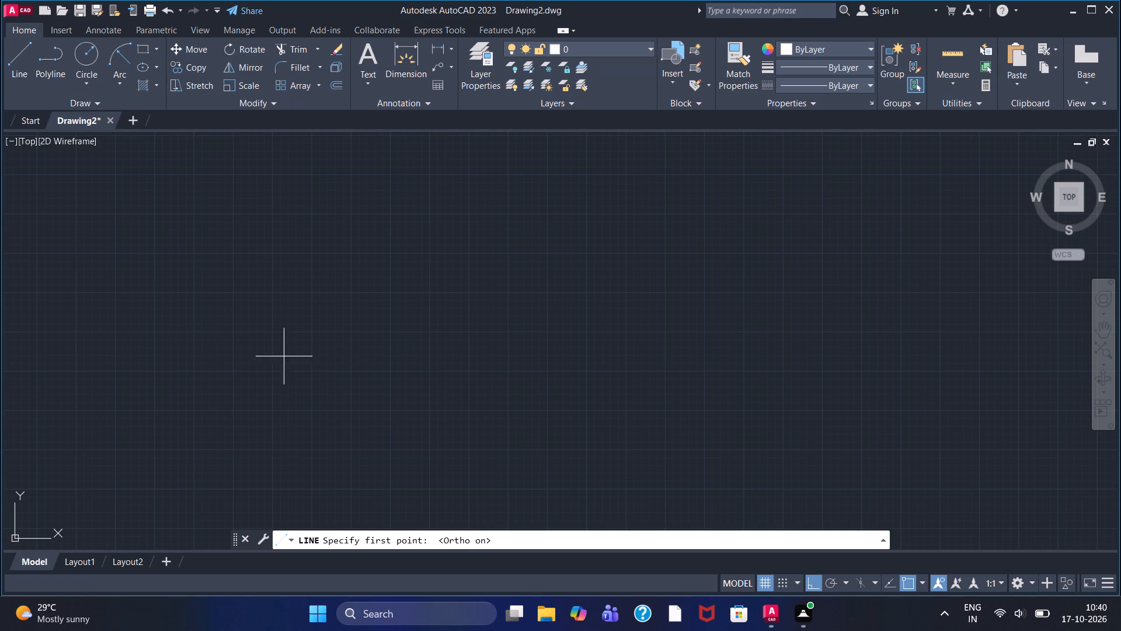
click(22, 71)
click(267, 185)
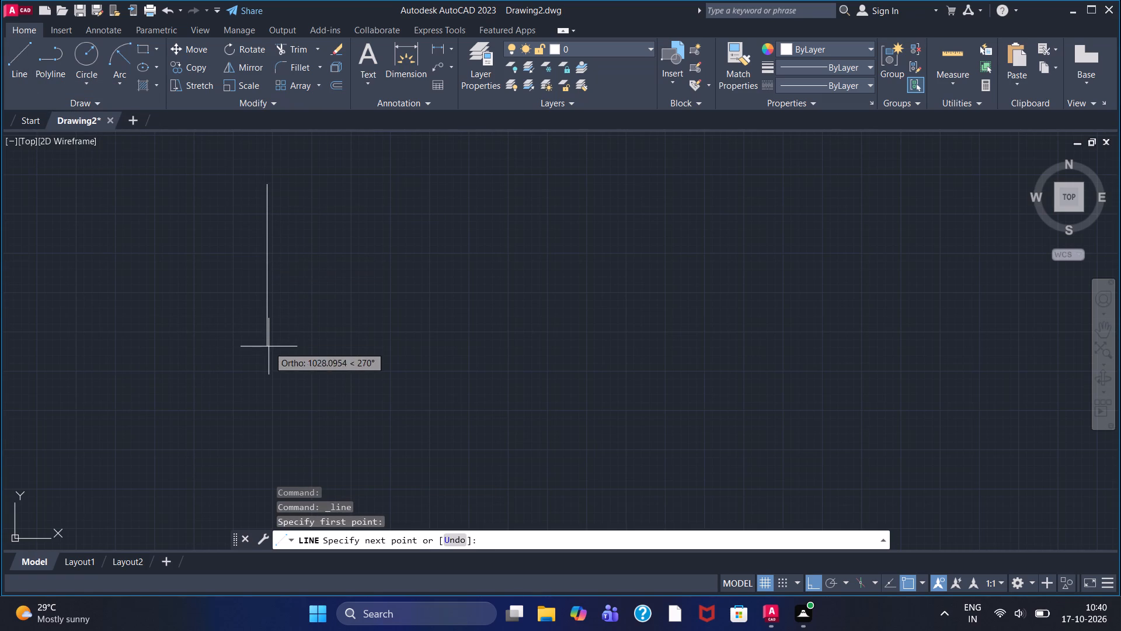
text(1216)
key(Return)
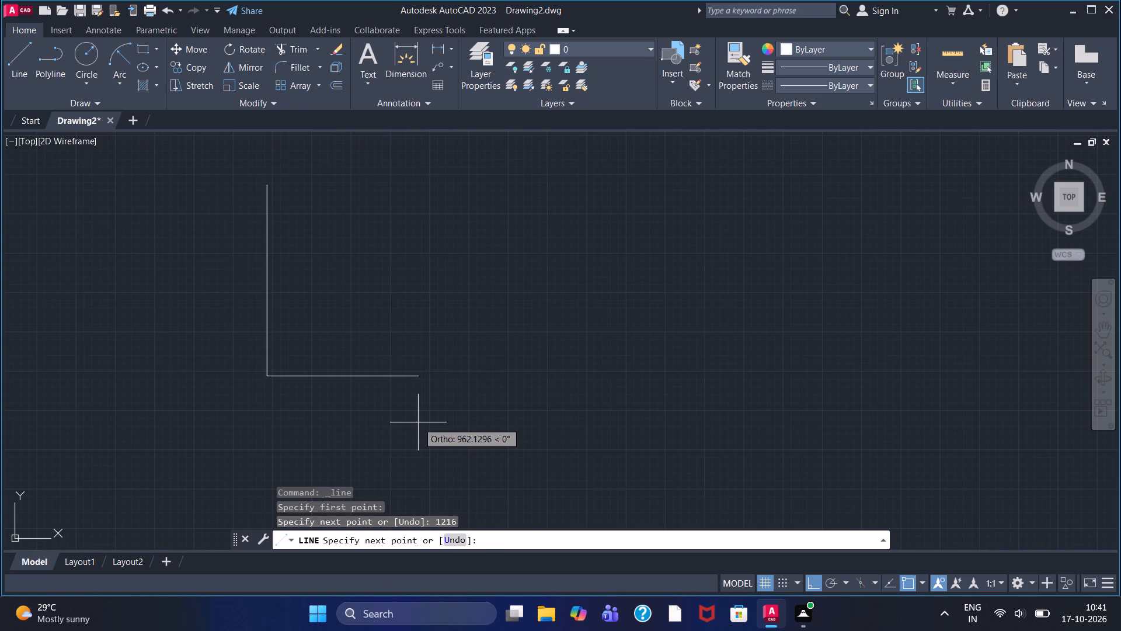
text(850)
key(Return)
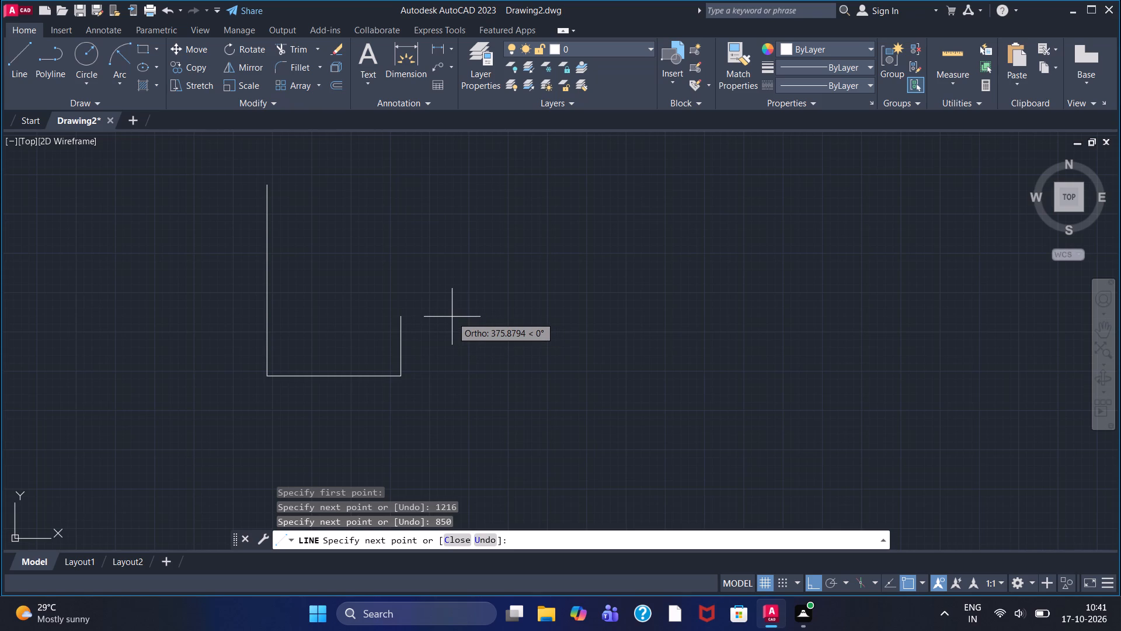
click(410, 352)
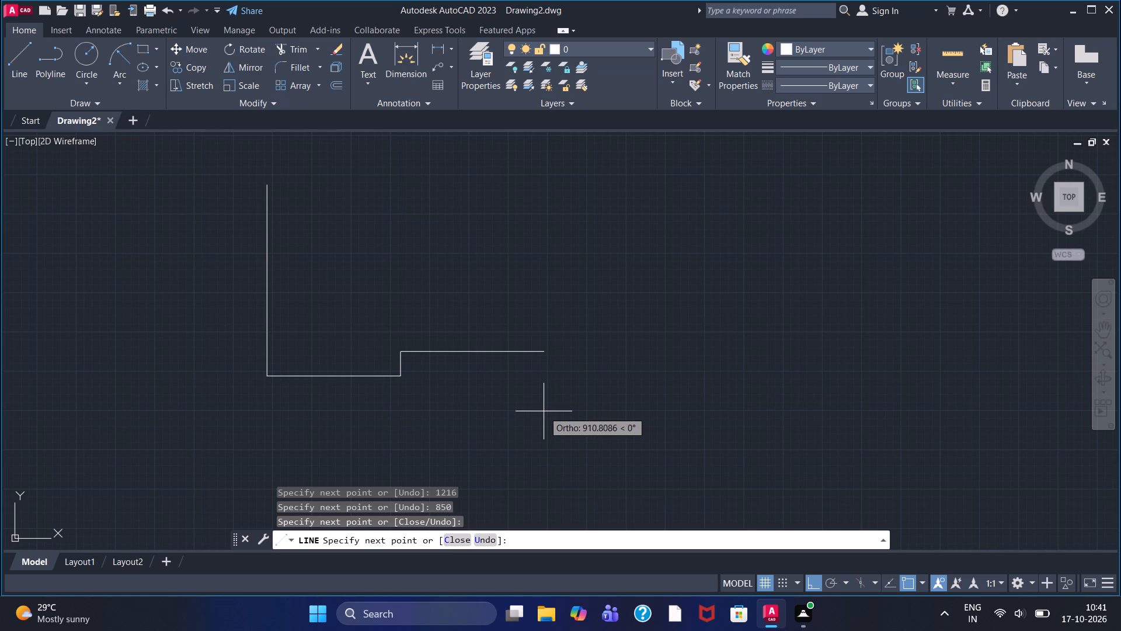
text(742)
key(Return)
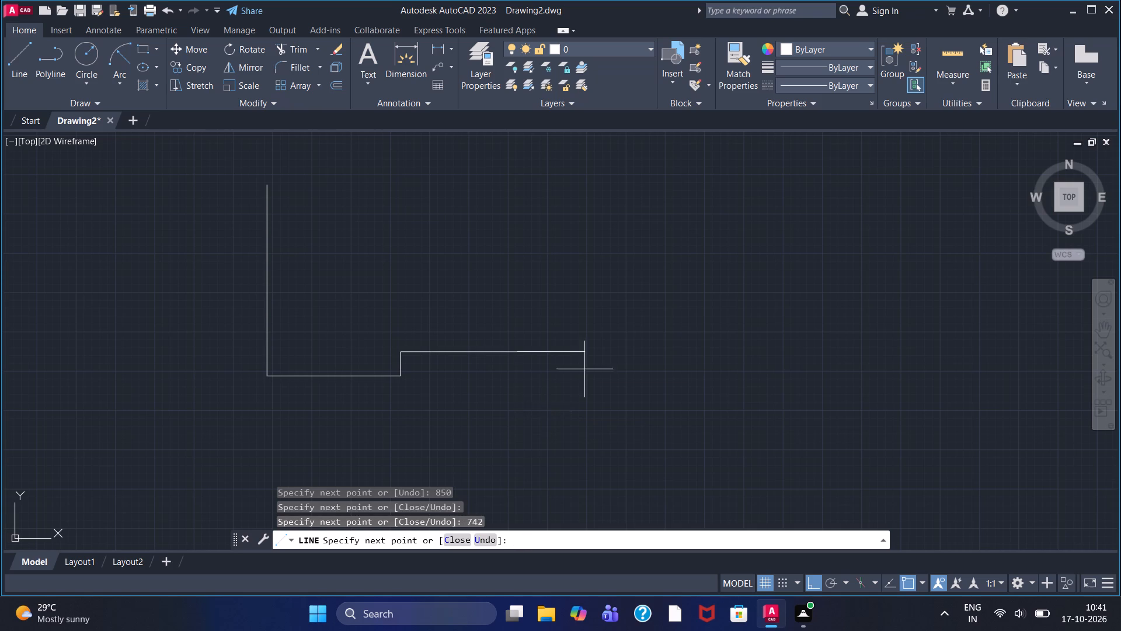
key(Escape)
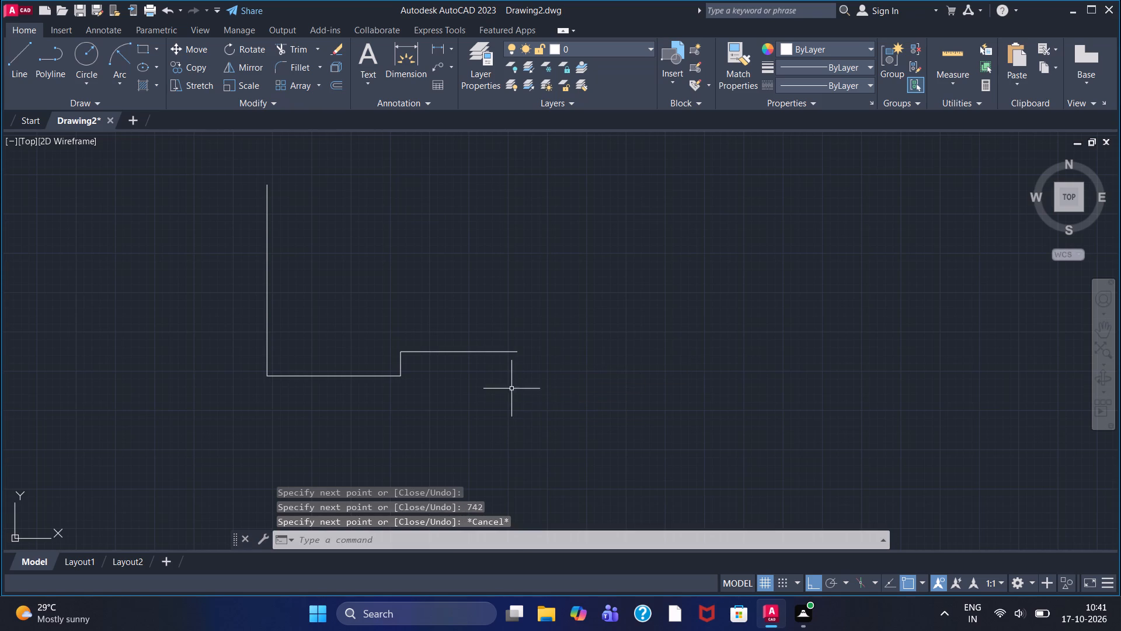
Erase the short vertical line joining the 850 and 742 horizontal lines.
scroll(364, 344, up, 2)
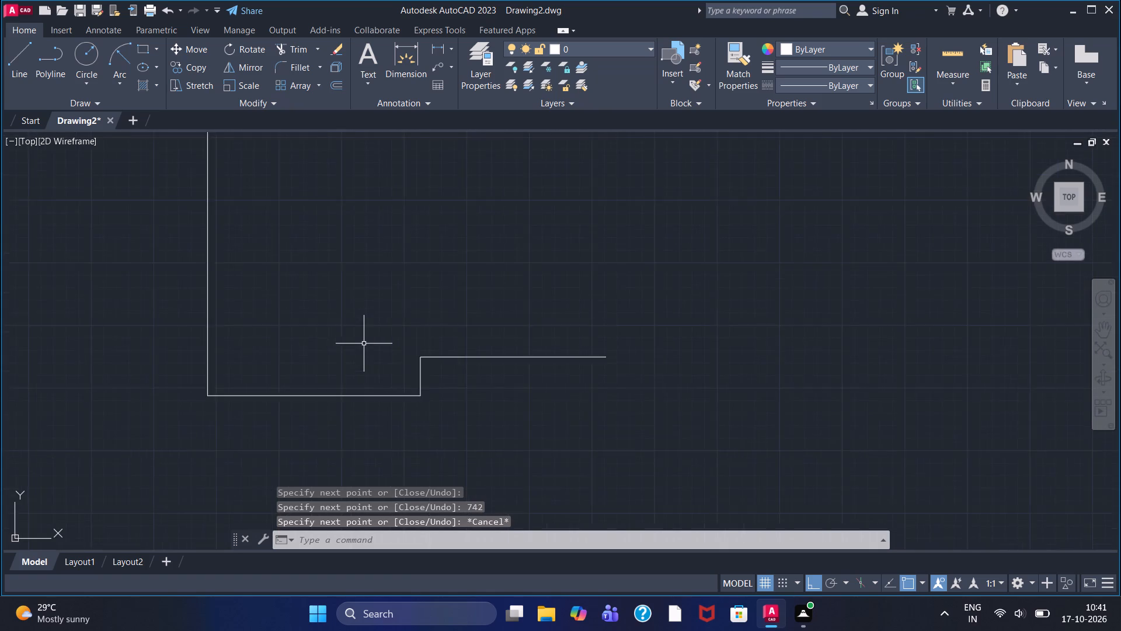
scroll(409, 380, down, 1)
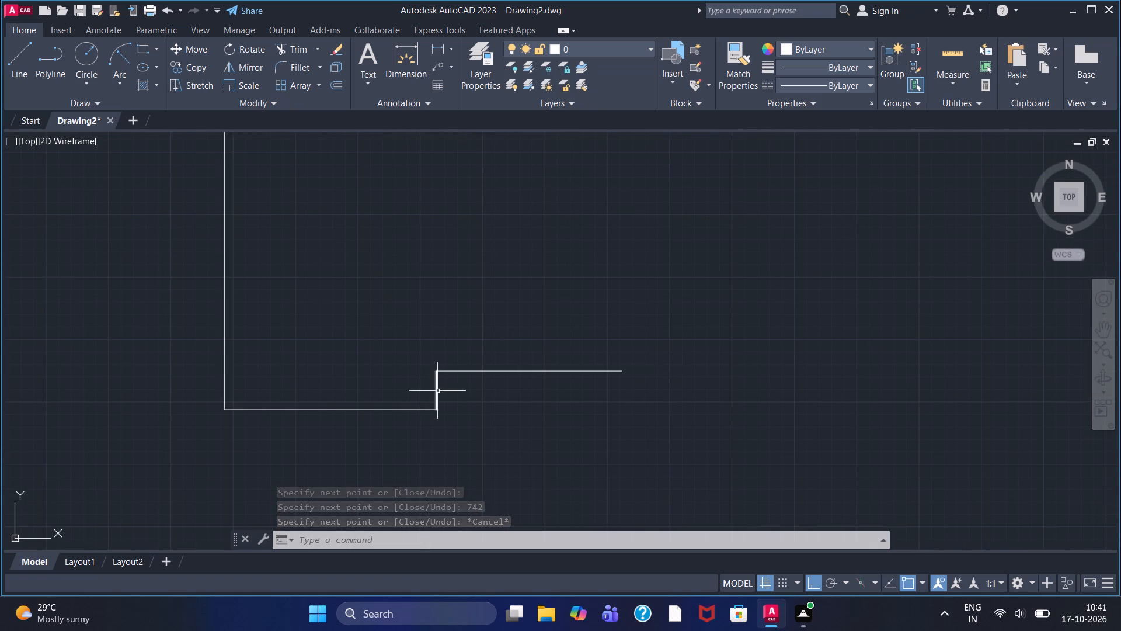
click(437, 391)
key(Delete)
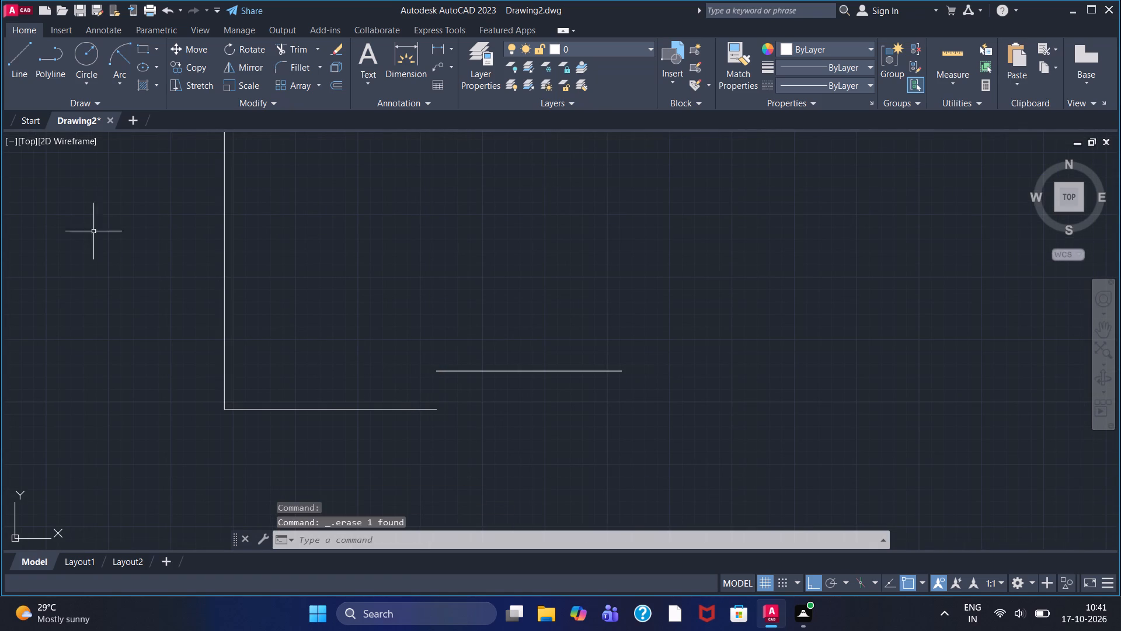
With ortho off, draw an inclined line from the 850 line's right end to the 742 line's far end.
click(9, 66)
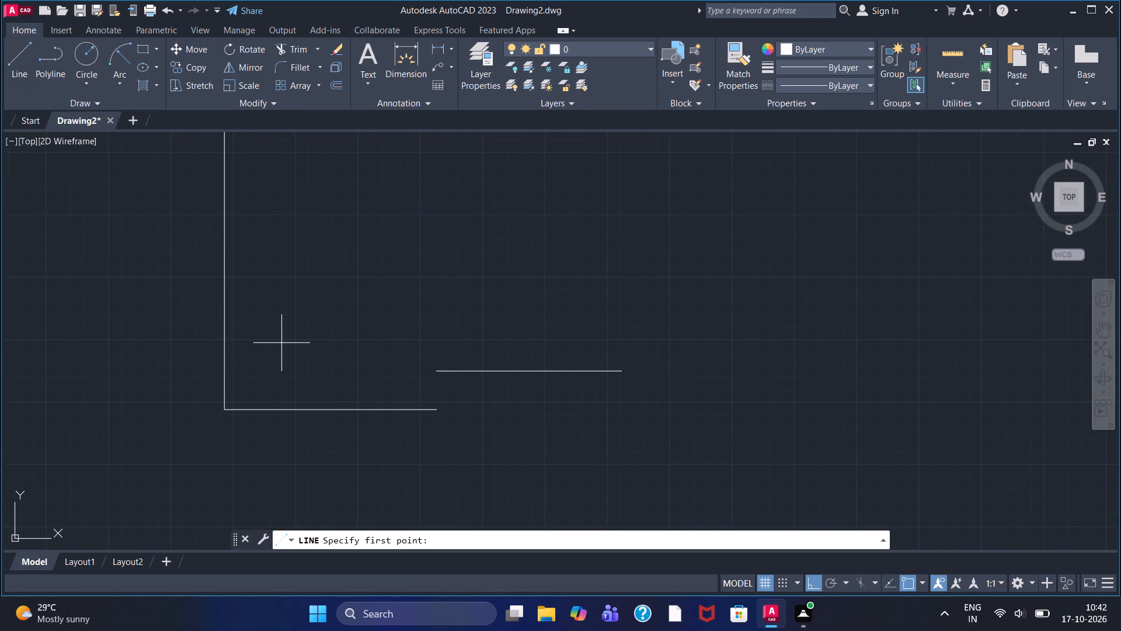
key(F8)
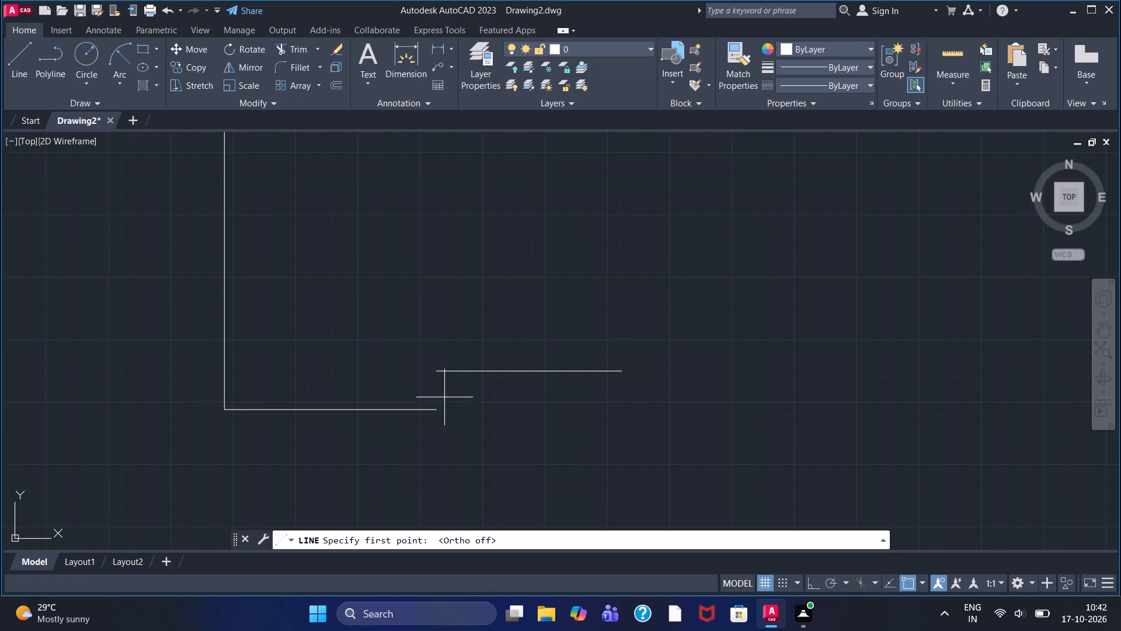
click(436, 406)
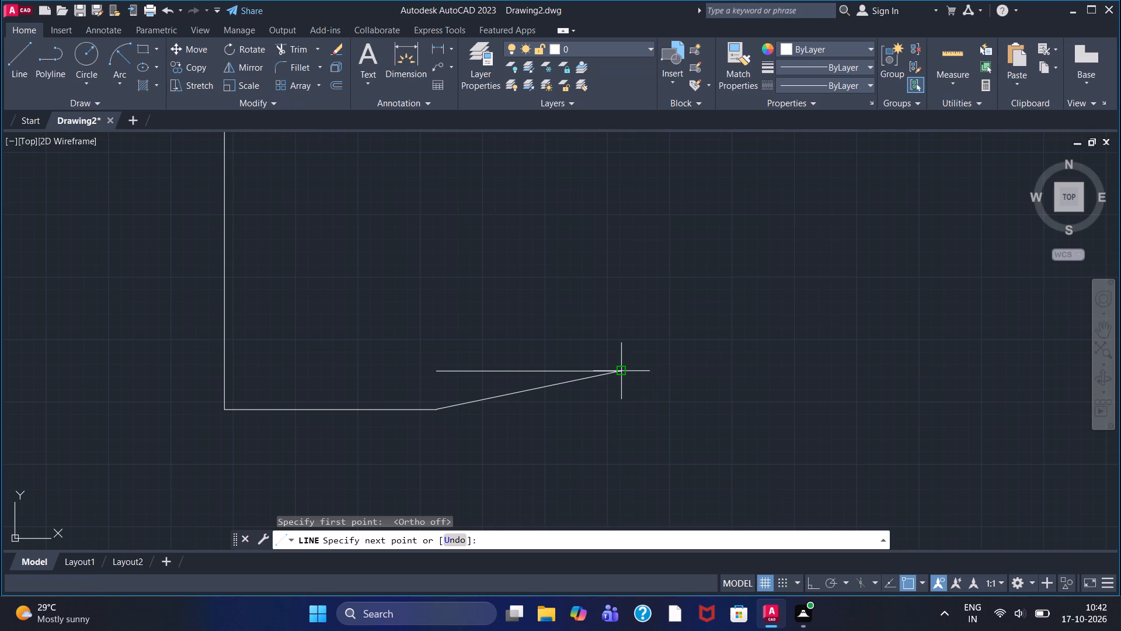
click(624, 372)
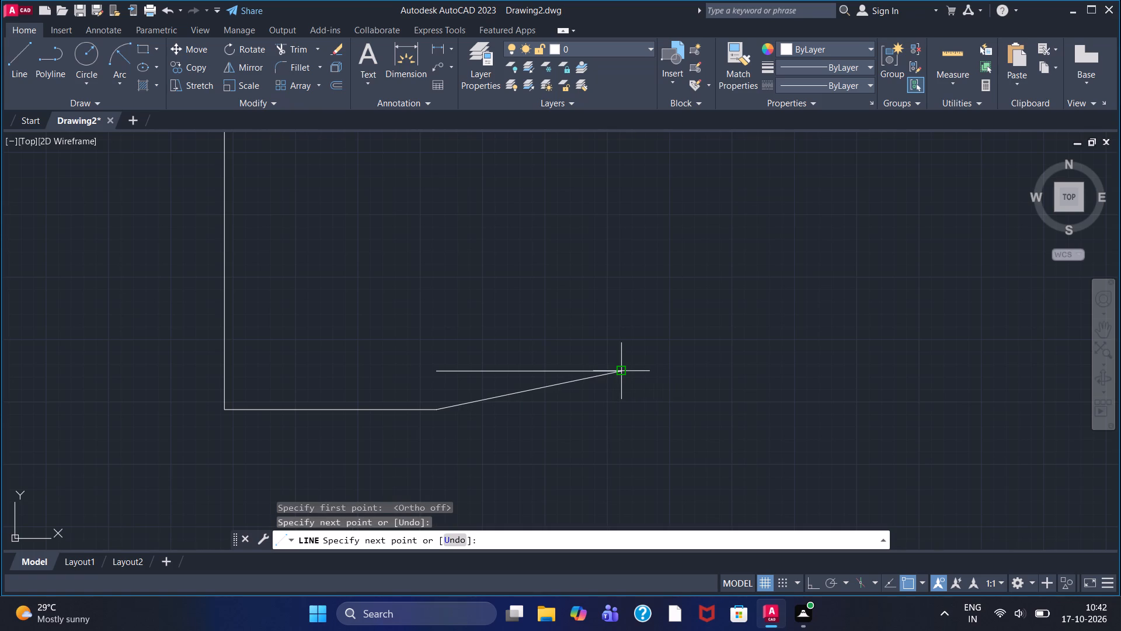
right_click(524, 343)
click(550, 351)
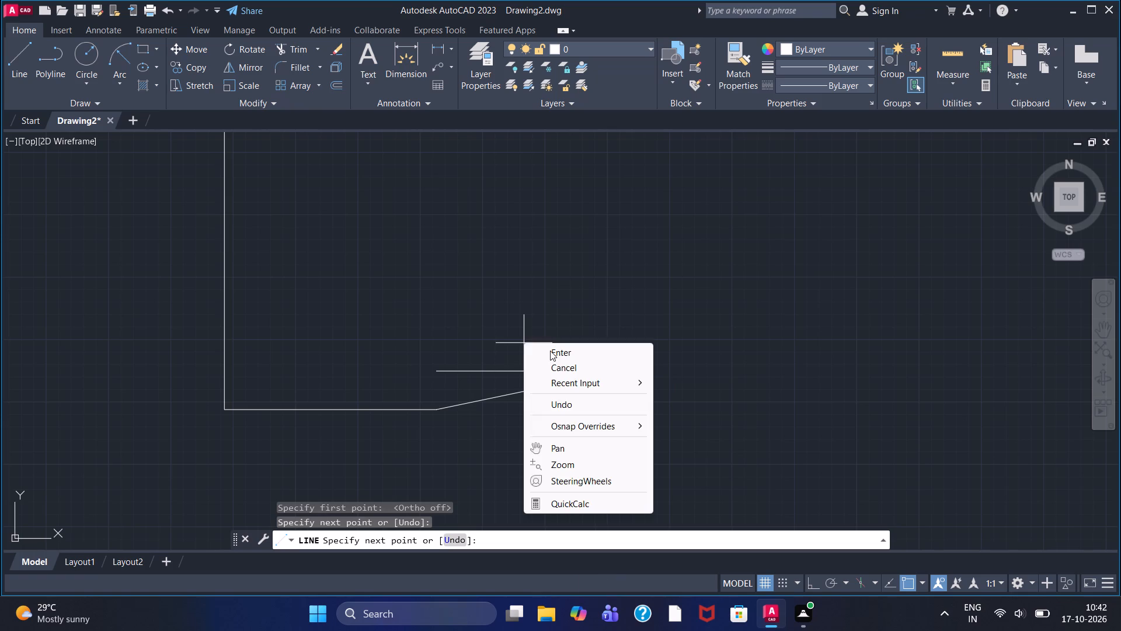
Erase the 742 horizontal construction line above the inclined line.
click(520, 369)
key(Delete)
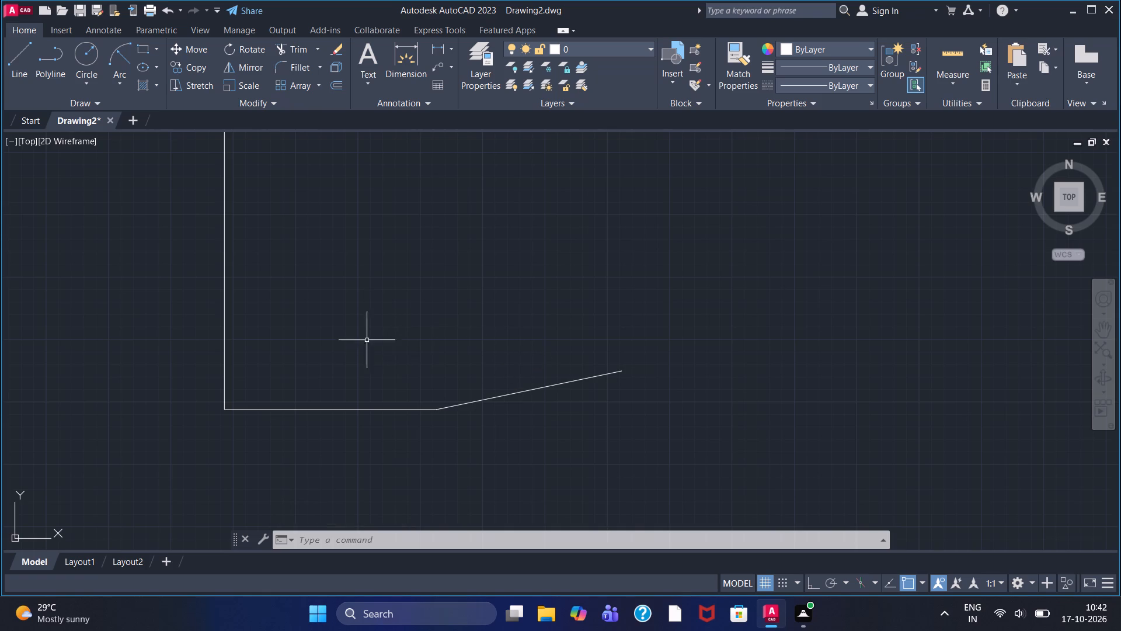
With ortho on, draw lines from the lower-left corner: a short drop, 296 to the right, and a rise past the 850 line.
click(18, 84)
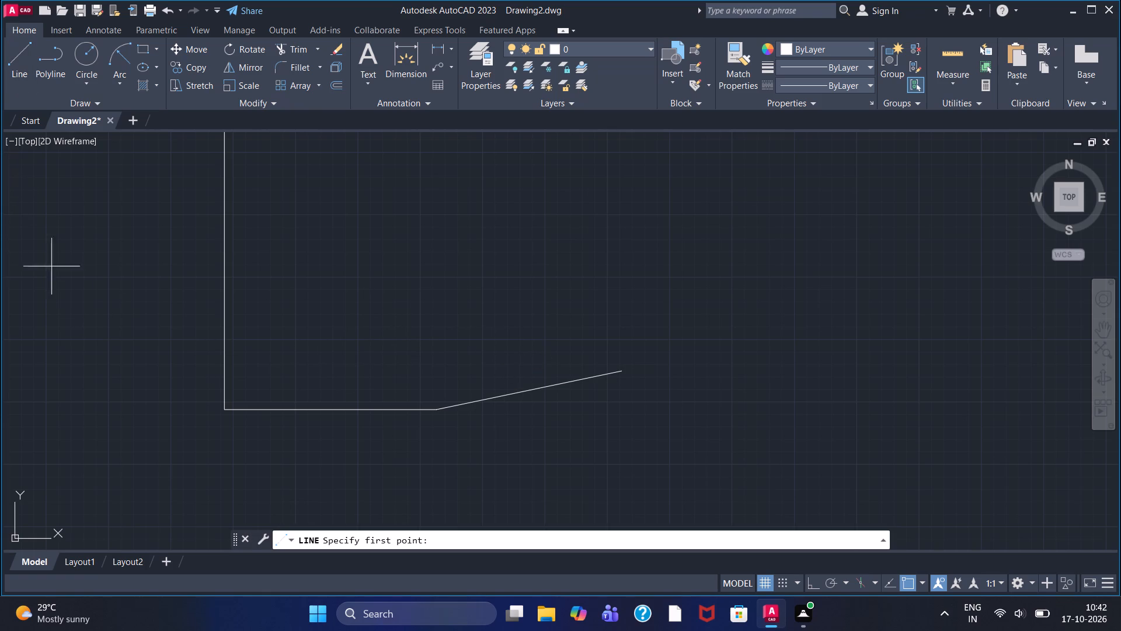
click(226, 409)
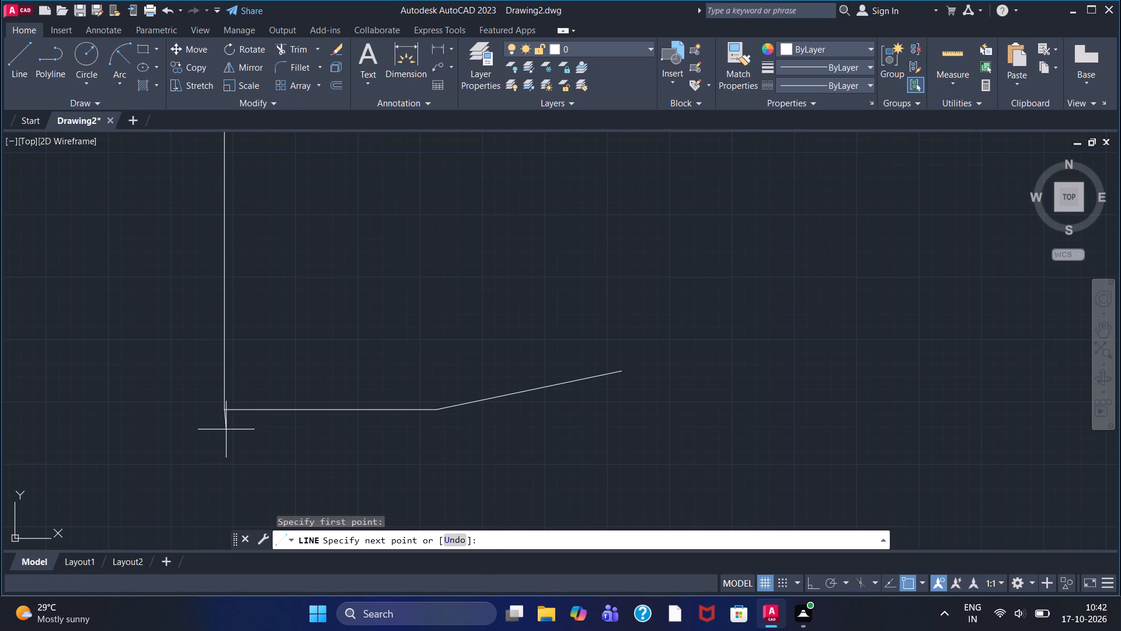
key(F8)
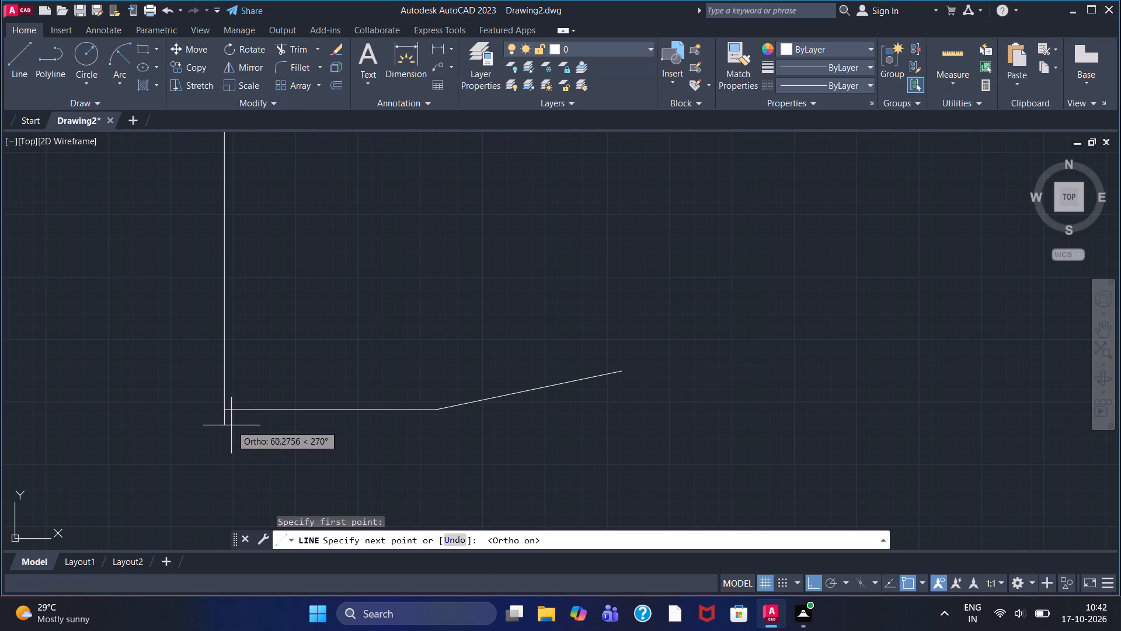
double_click(231, 427)
key(2)
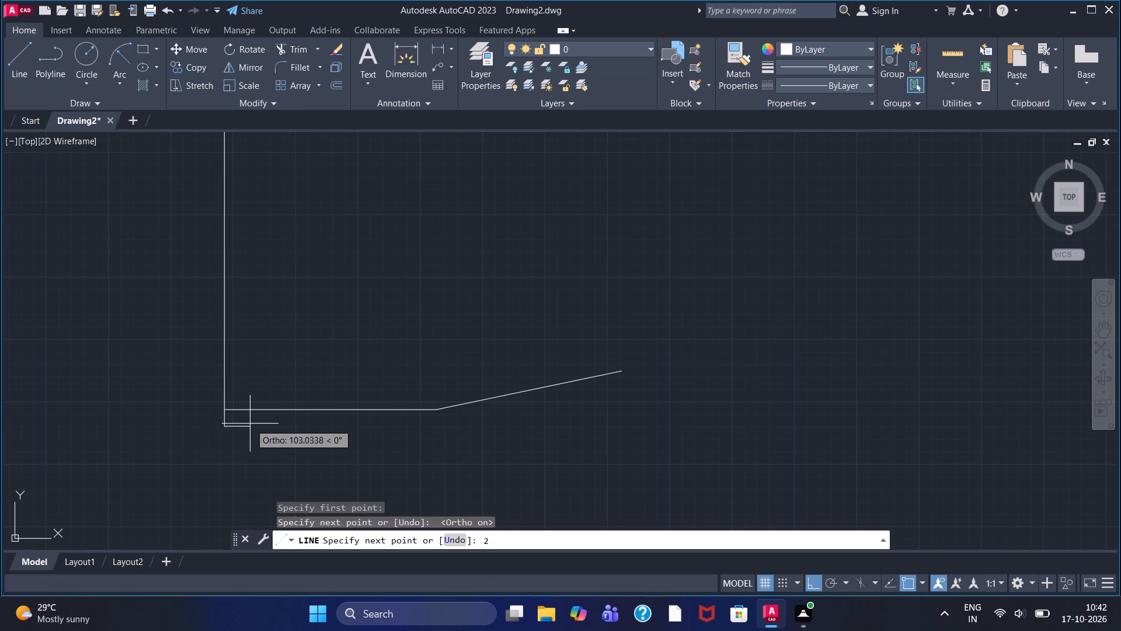
text(96)
key(Return)
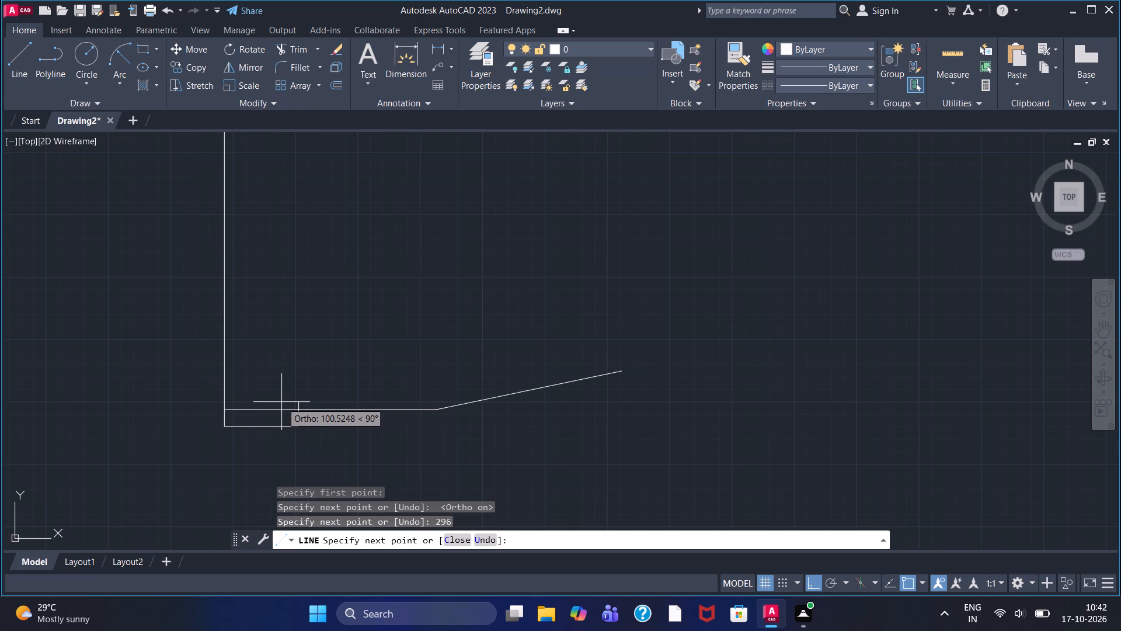
click(280, 389)
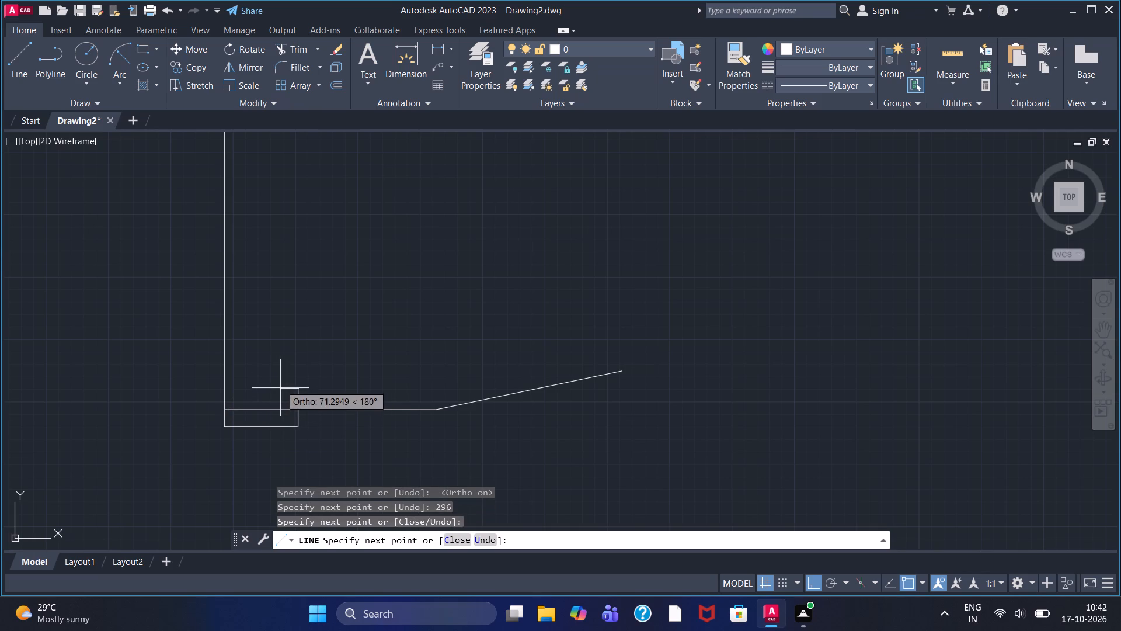
right_click(280, 362)
click(291, 368)
Trim the part of the new vertical line that extends above the 850 horizontal line.
scroll(301, 423, up, 3)
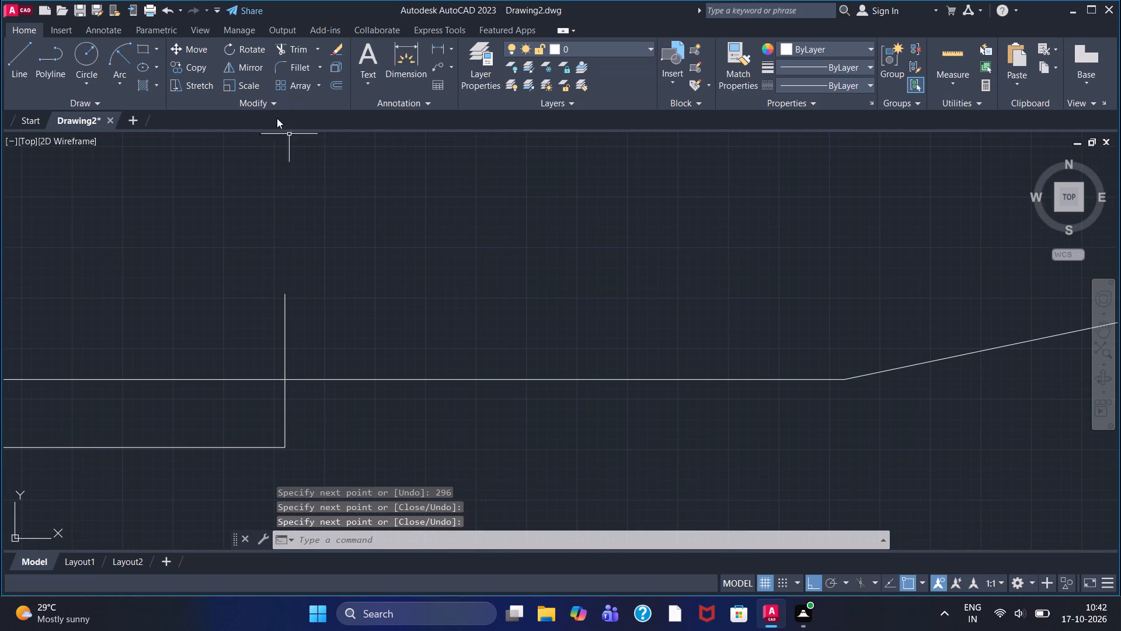
click(302, 49)
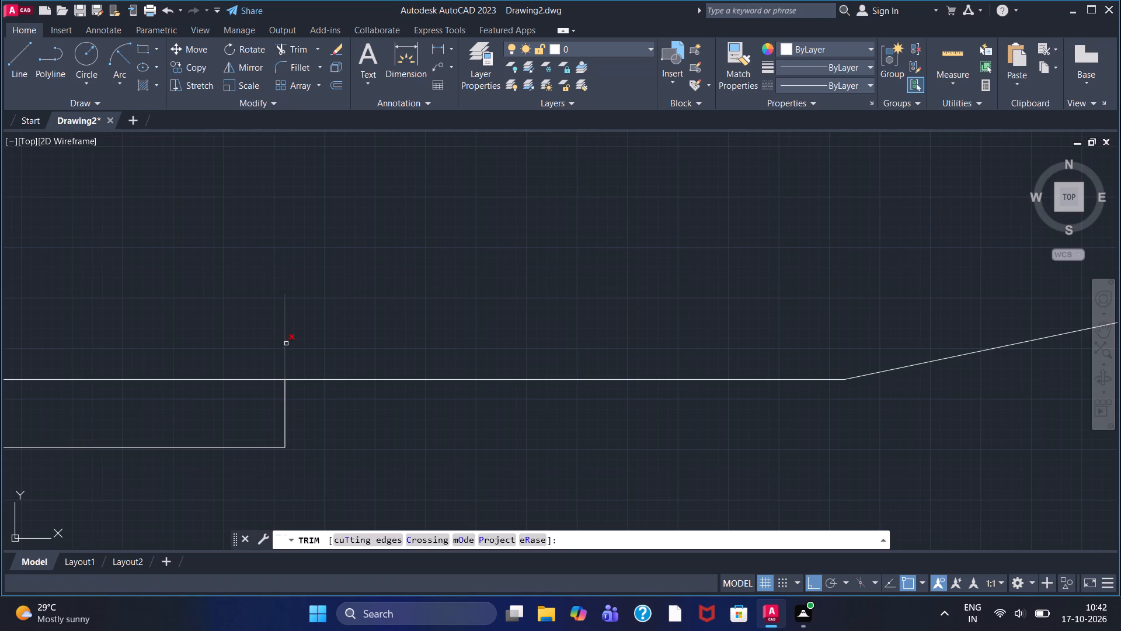
click(287, 344)
From the trimmed vertical's top end, draw a line 16 up and about 565 to the right, past the inclined line's start.
click(10, 49)
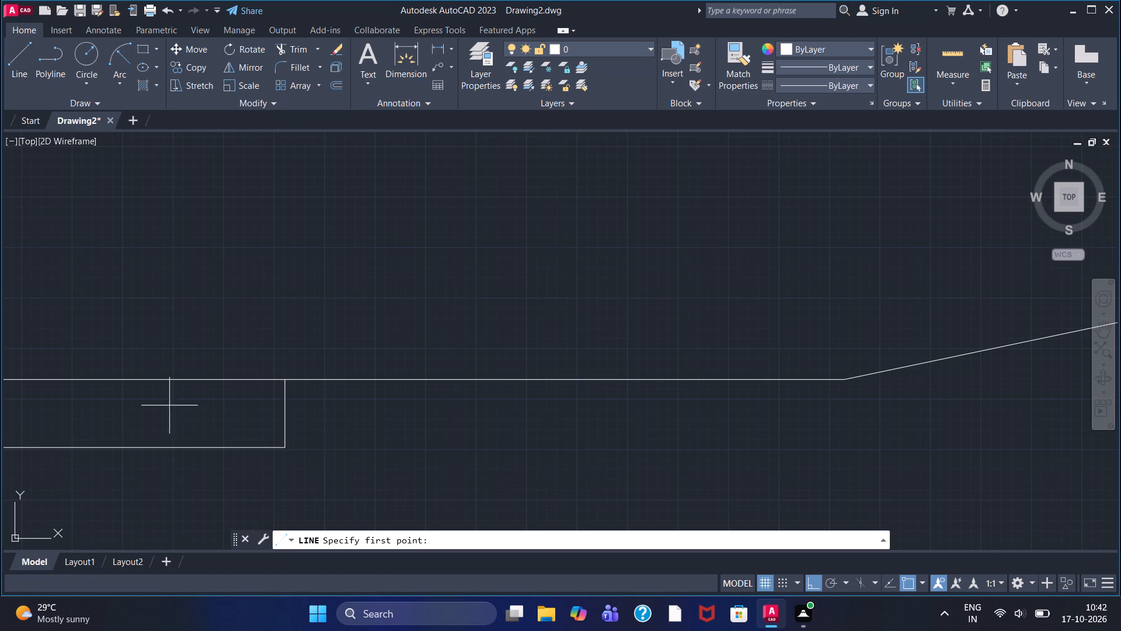
click(282, 382)
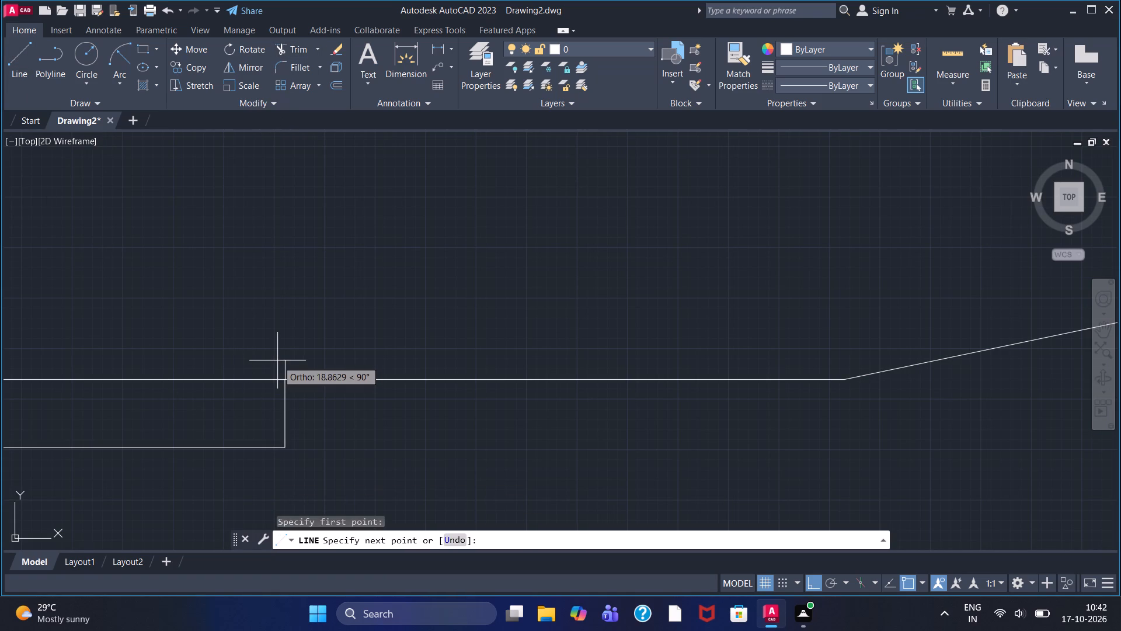
text(16)
key(Return)
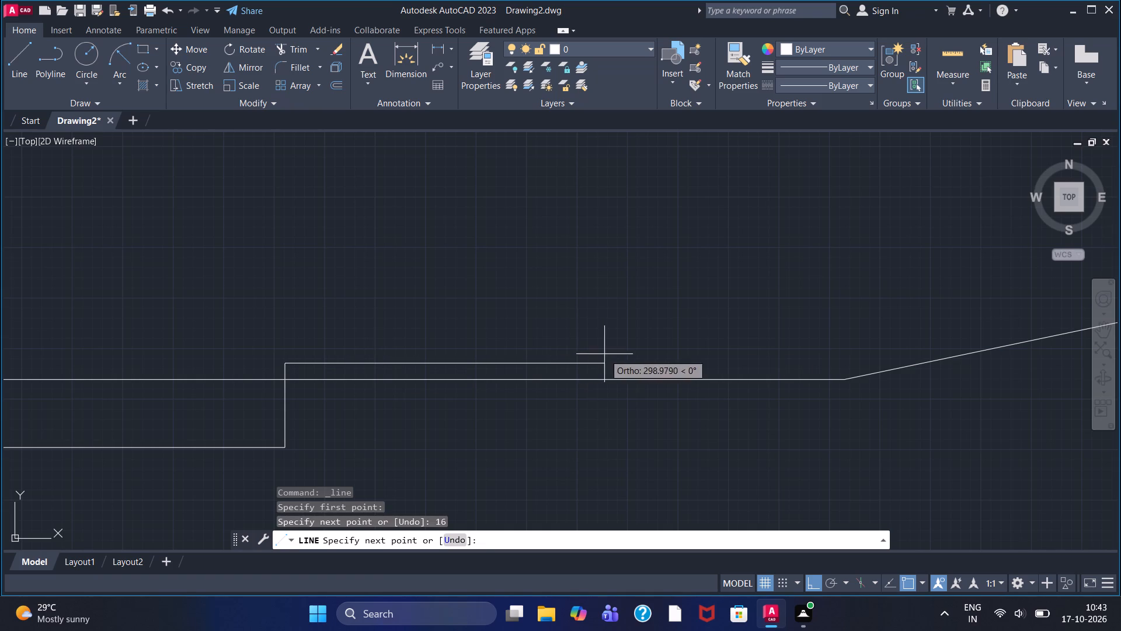
click(855, 345)
right_click(831, 317)
click(843, 326)
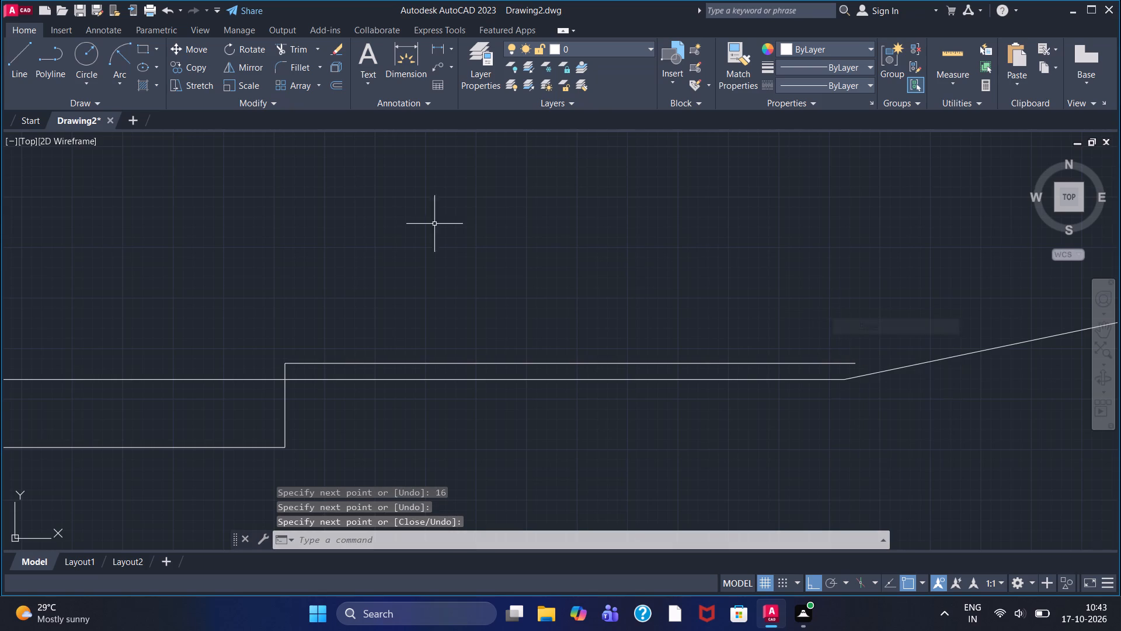
Draw a short vertical line up from the 850 line's right end, crossing the upper horizontal line.
click(20, 50)
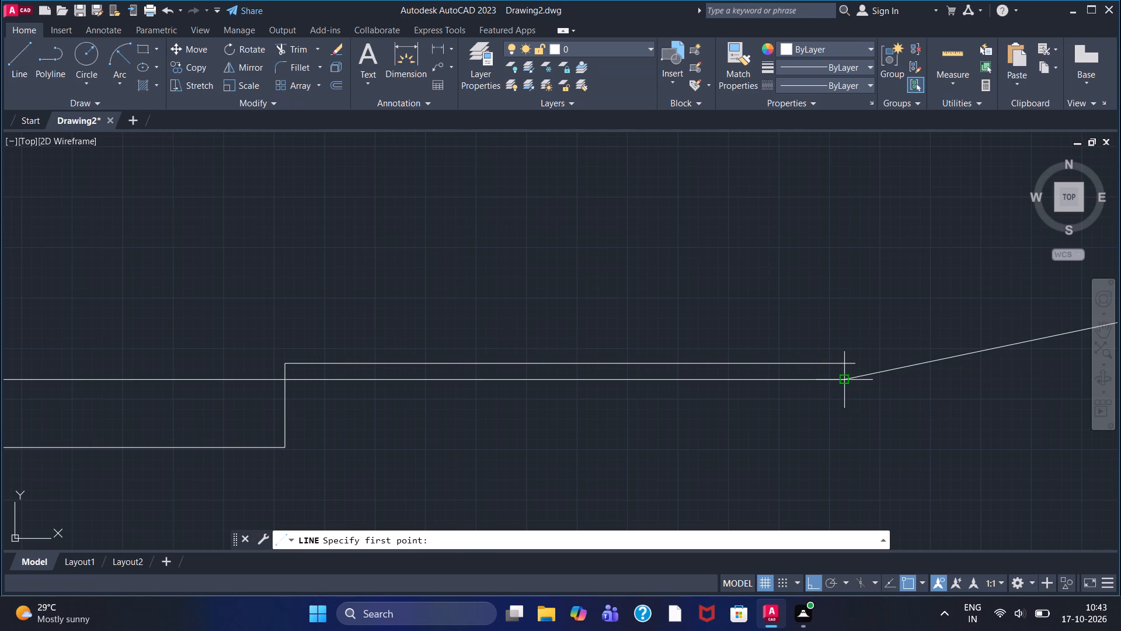
click(840, 380)
click(839, 328)
right_click(839, 328)
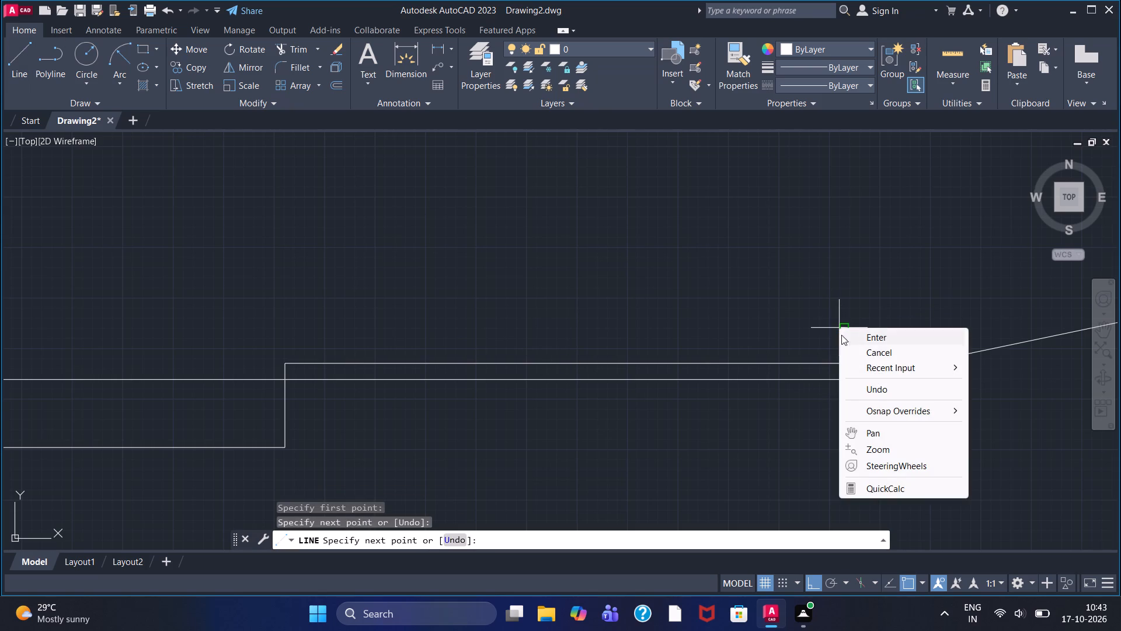
click(844, 334)
Trim the upper horizontal line's overhang past the short vertical line, and trim away the vertical's upper part and its remaining piece.
click(281, 39)
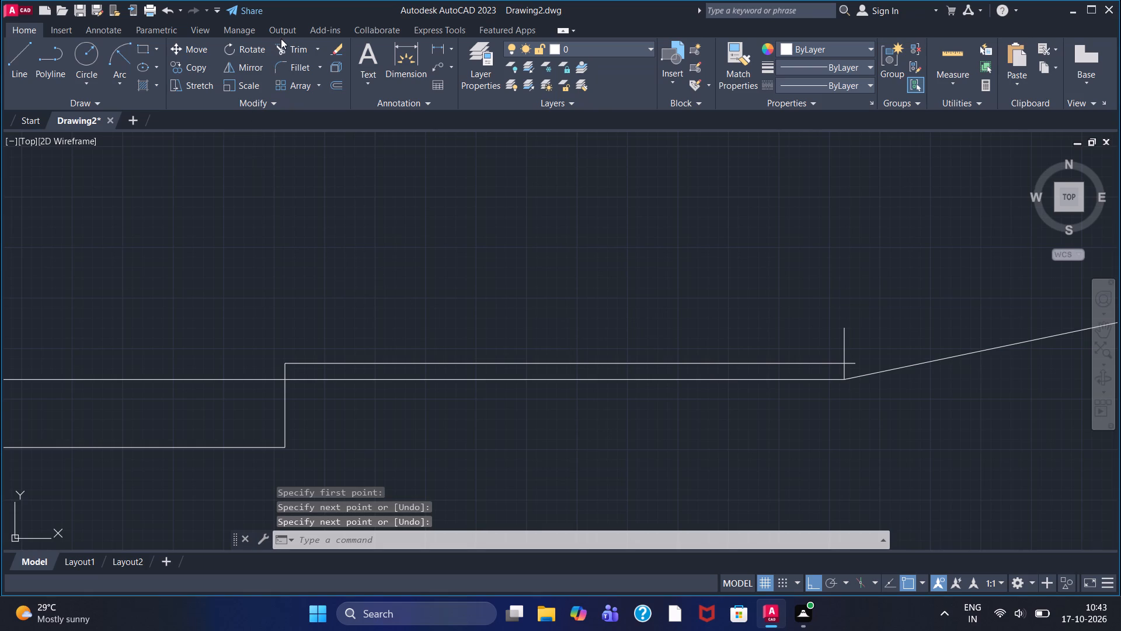
click(289, 51)
scroll(878, 352, up, 2)
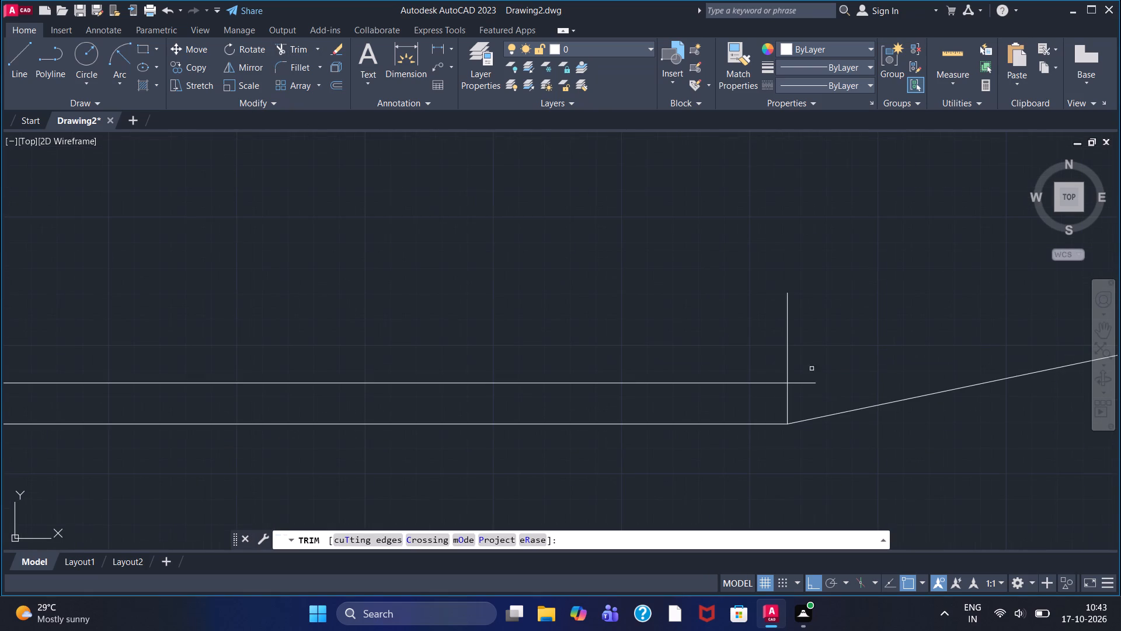
click(808, 385)
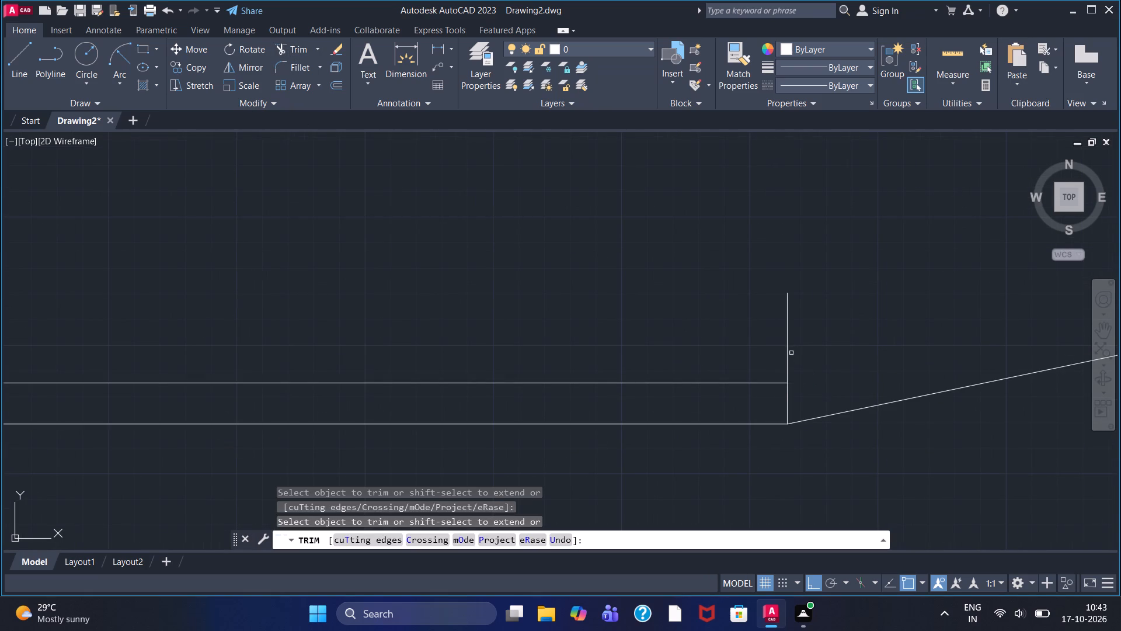
click(788, 350)
scroll(817, 375, down, 1)
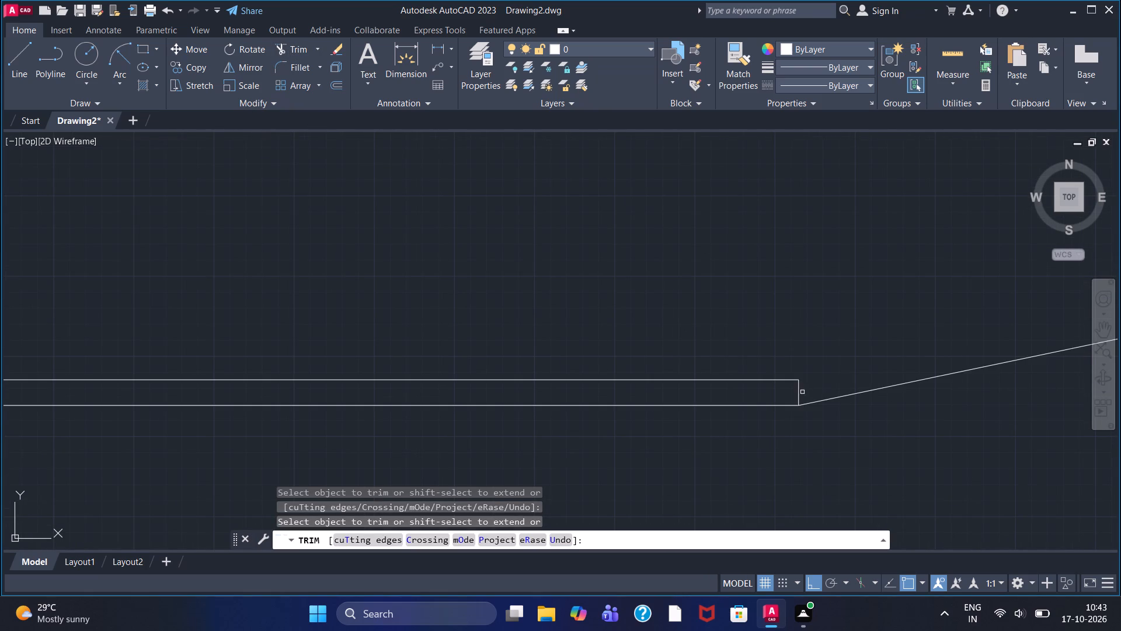
click(798, 392)
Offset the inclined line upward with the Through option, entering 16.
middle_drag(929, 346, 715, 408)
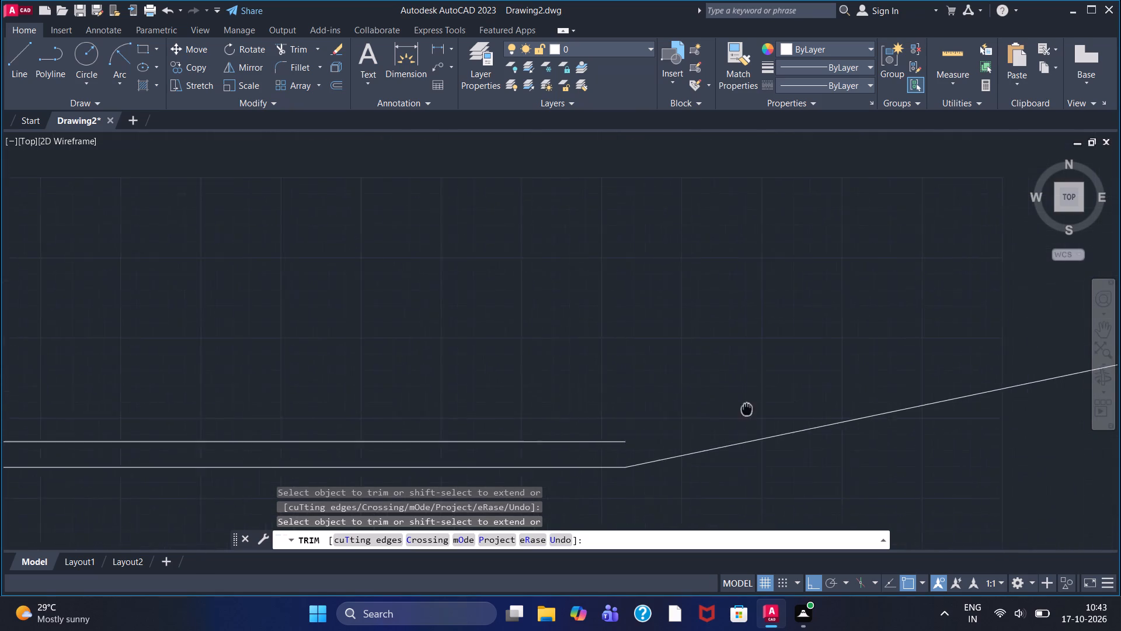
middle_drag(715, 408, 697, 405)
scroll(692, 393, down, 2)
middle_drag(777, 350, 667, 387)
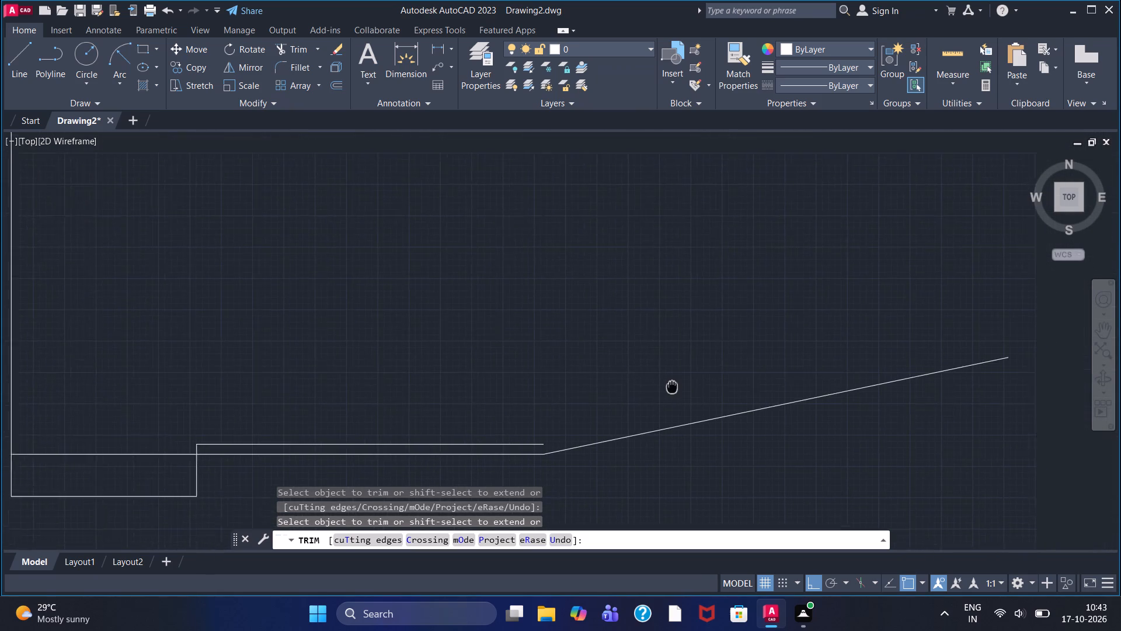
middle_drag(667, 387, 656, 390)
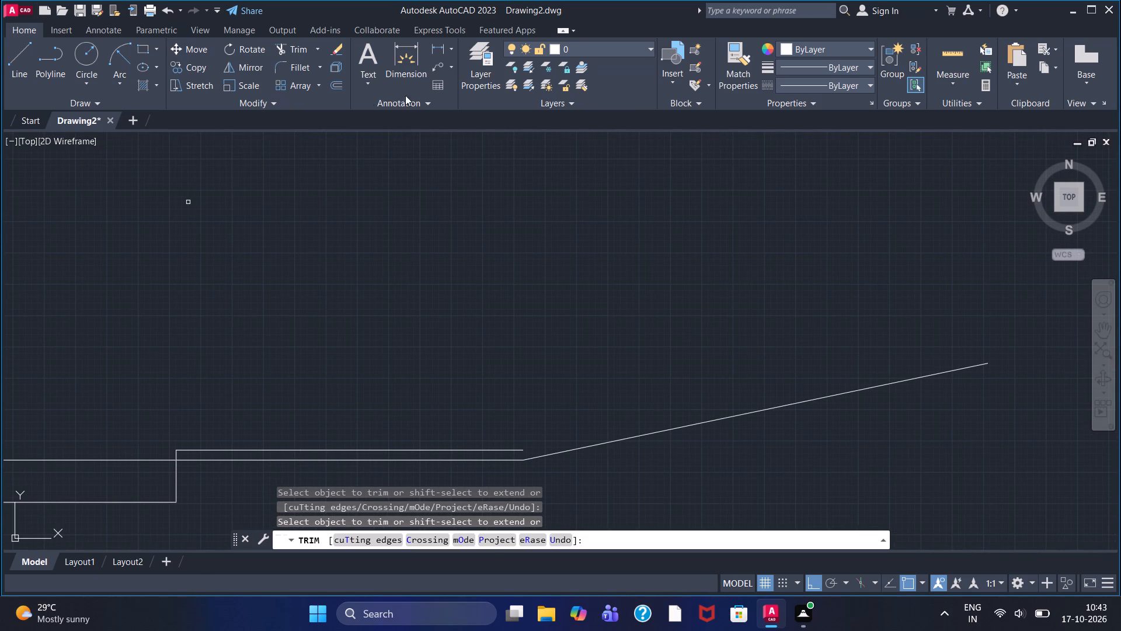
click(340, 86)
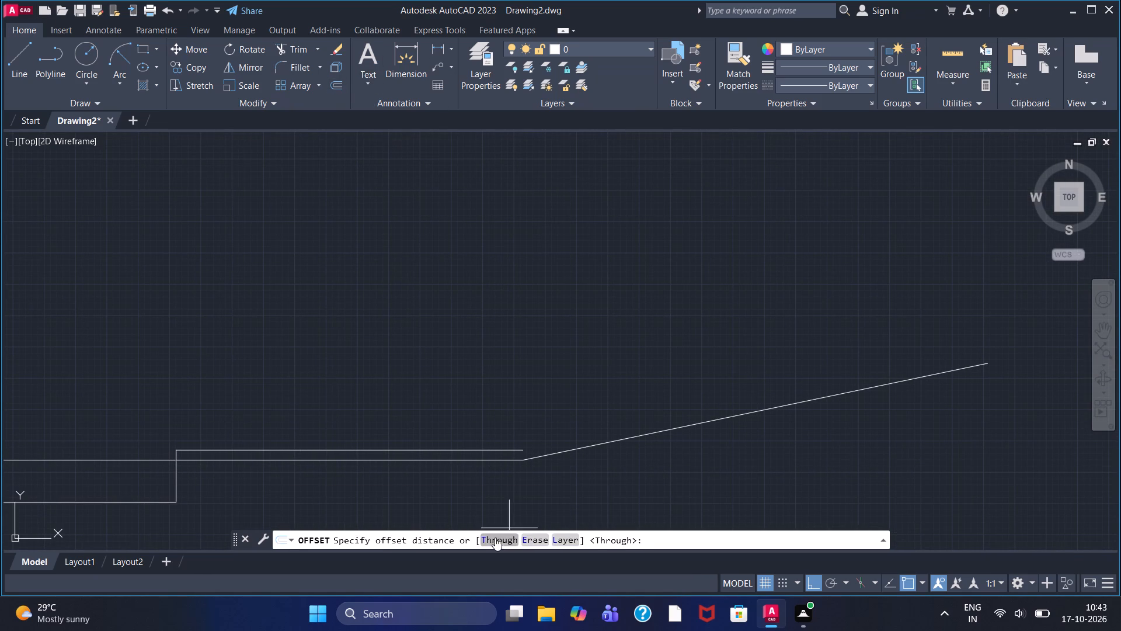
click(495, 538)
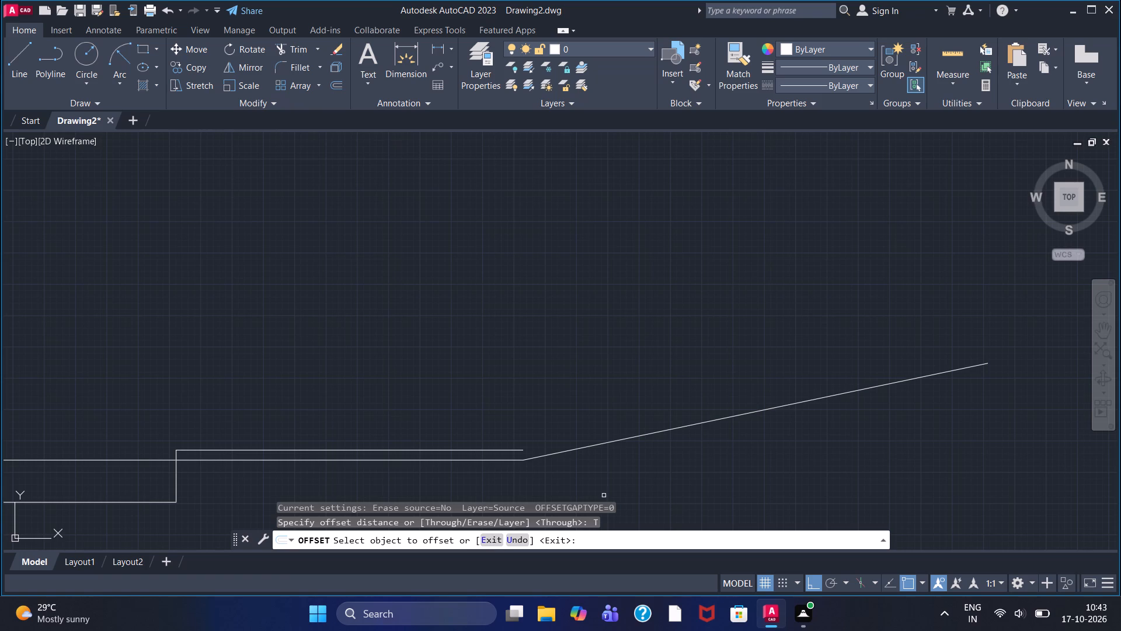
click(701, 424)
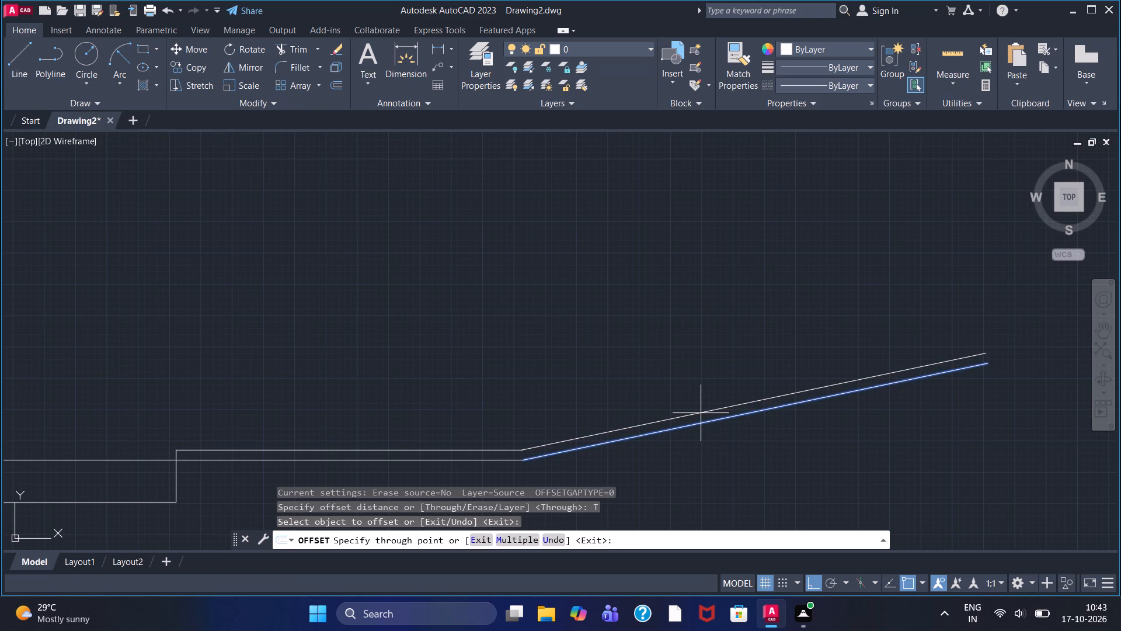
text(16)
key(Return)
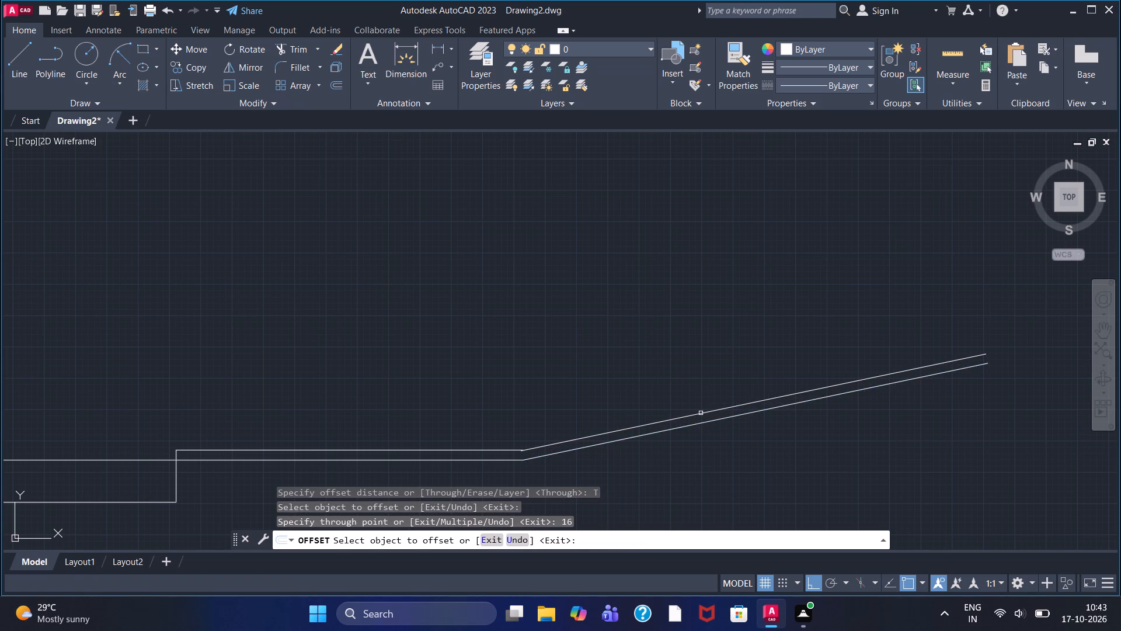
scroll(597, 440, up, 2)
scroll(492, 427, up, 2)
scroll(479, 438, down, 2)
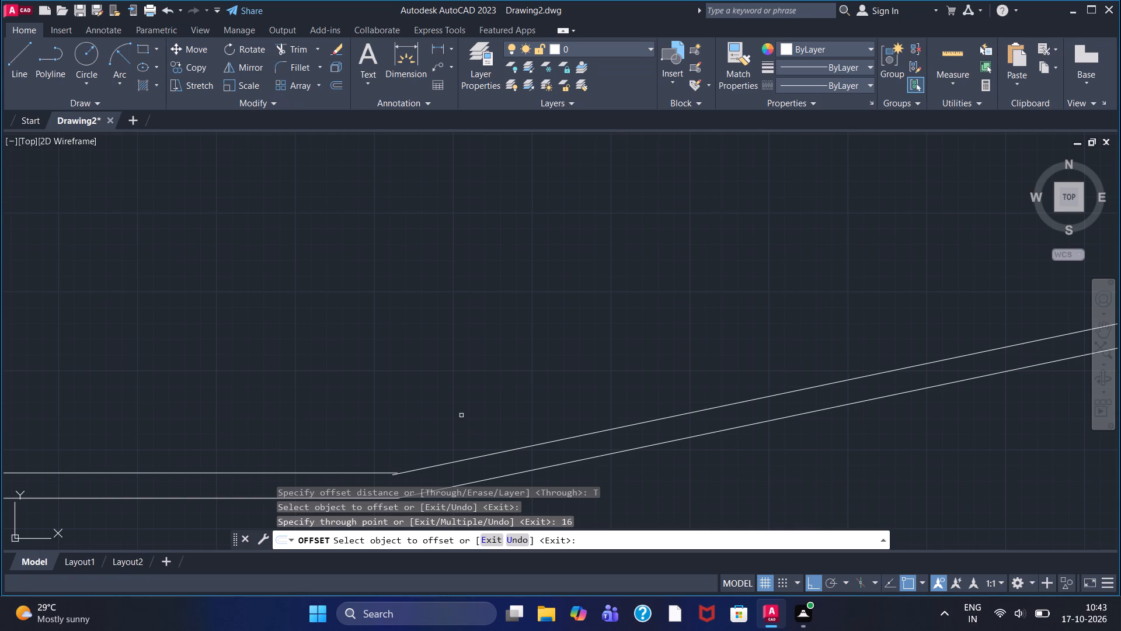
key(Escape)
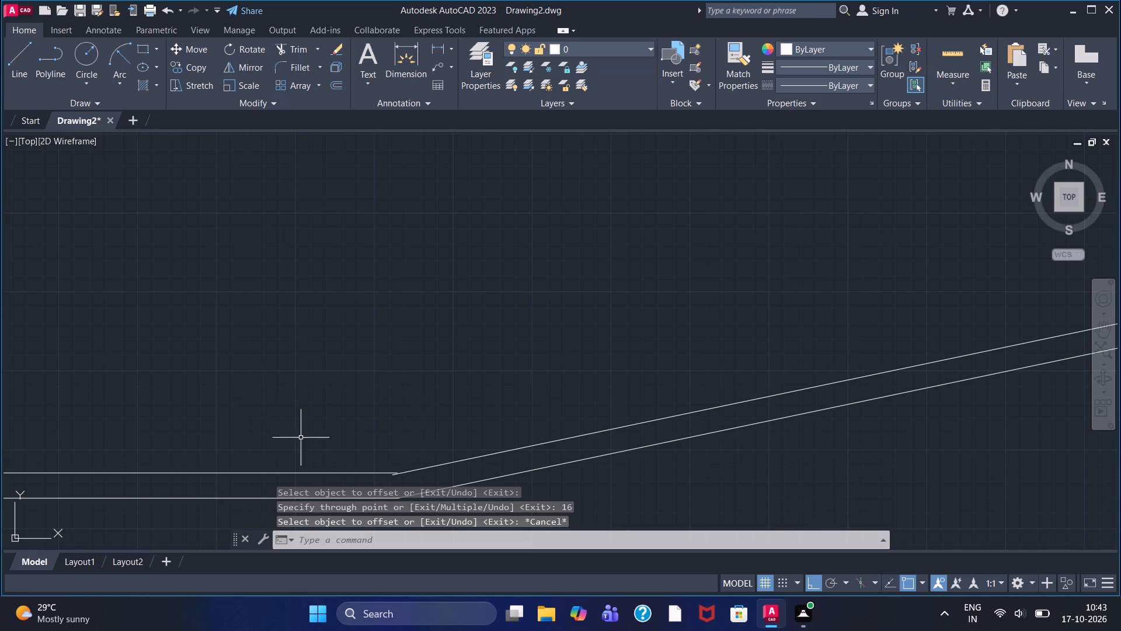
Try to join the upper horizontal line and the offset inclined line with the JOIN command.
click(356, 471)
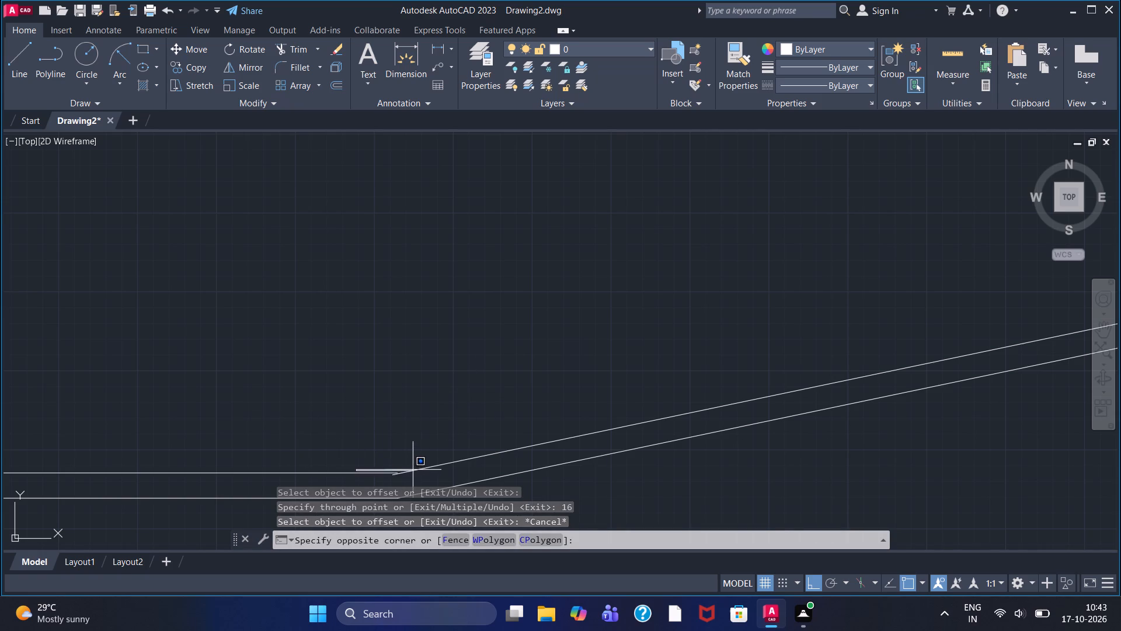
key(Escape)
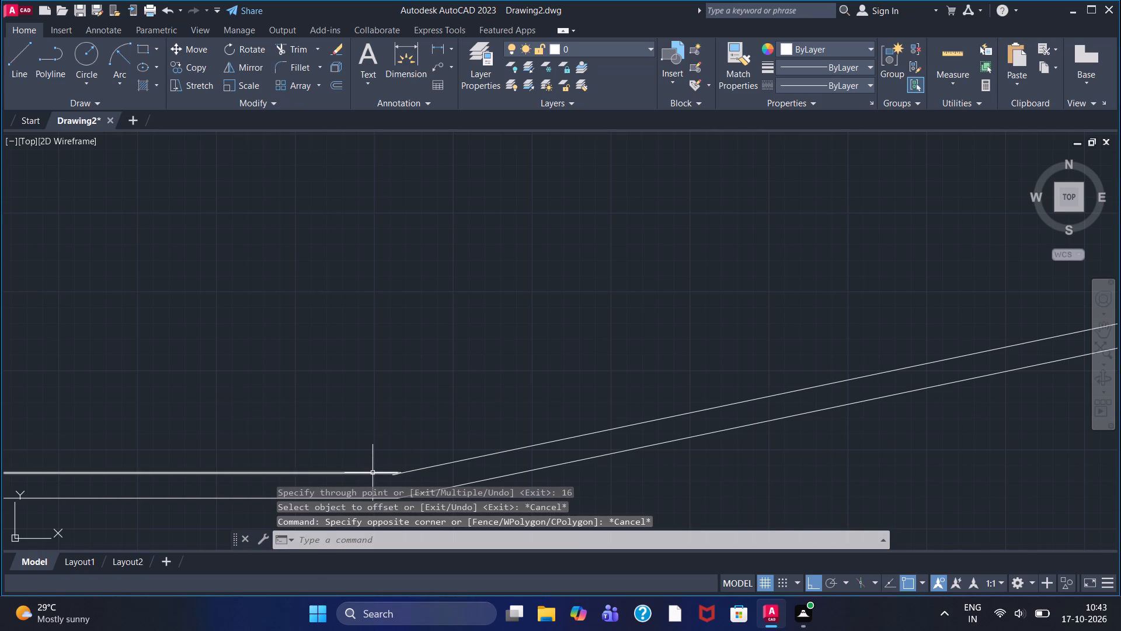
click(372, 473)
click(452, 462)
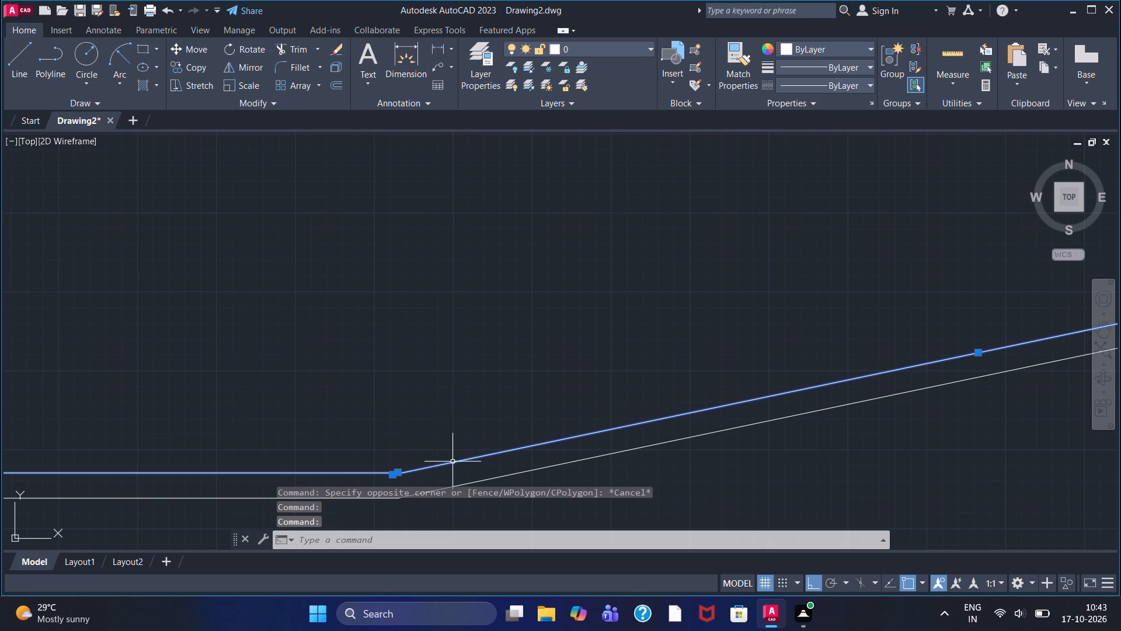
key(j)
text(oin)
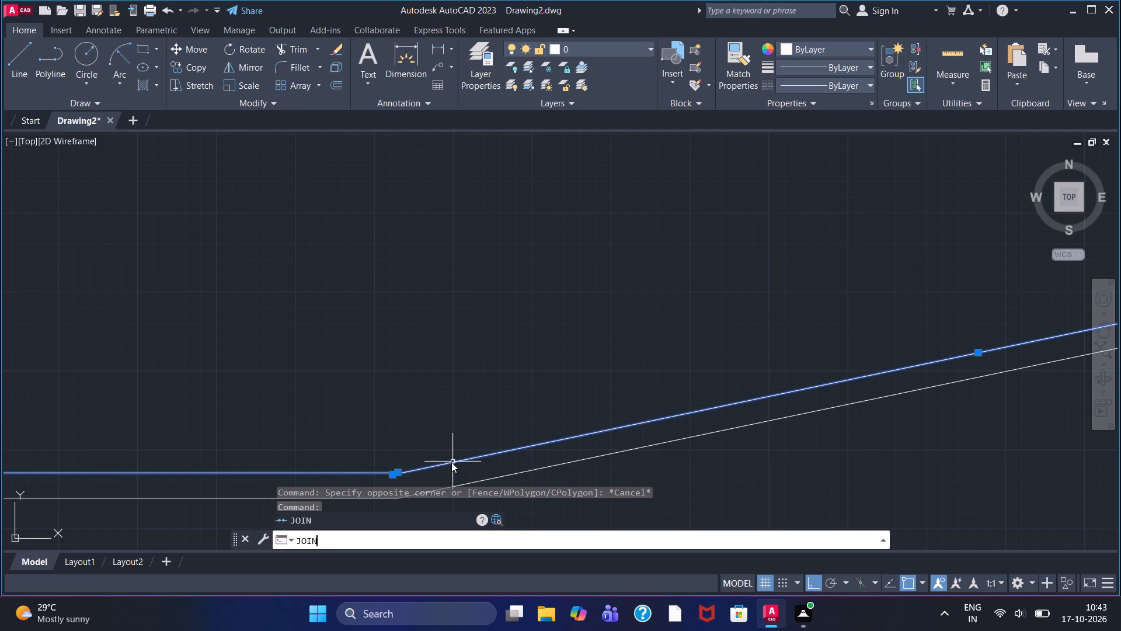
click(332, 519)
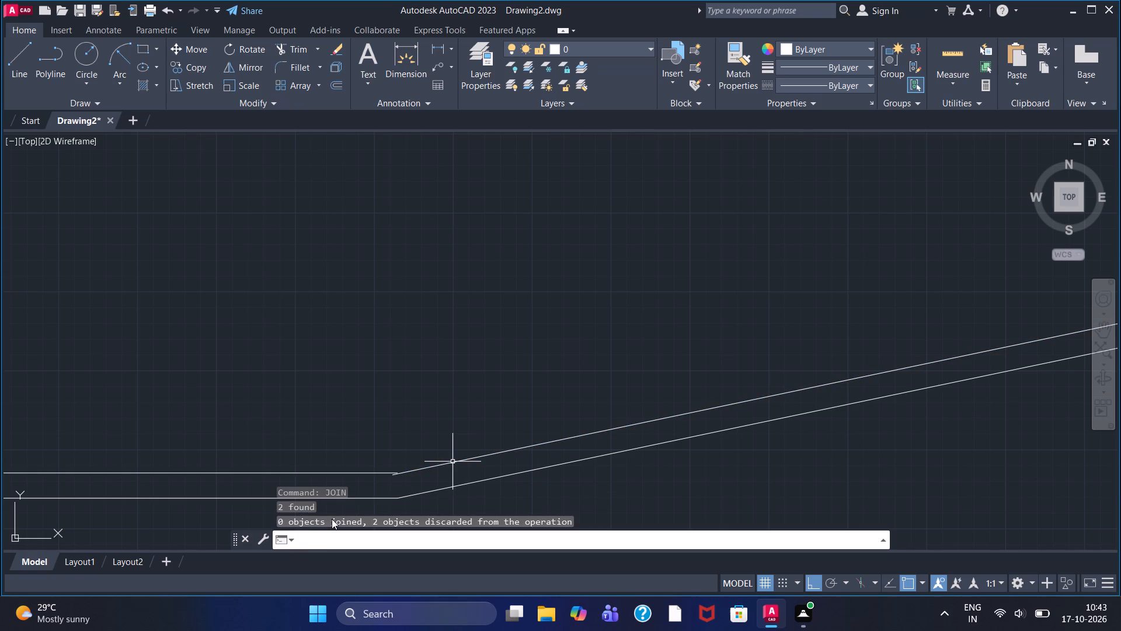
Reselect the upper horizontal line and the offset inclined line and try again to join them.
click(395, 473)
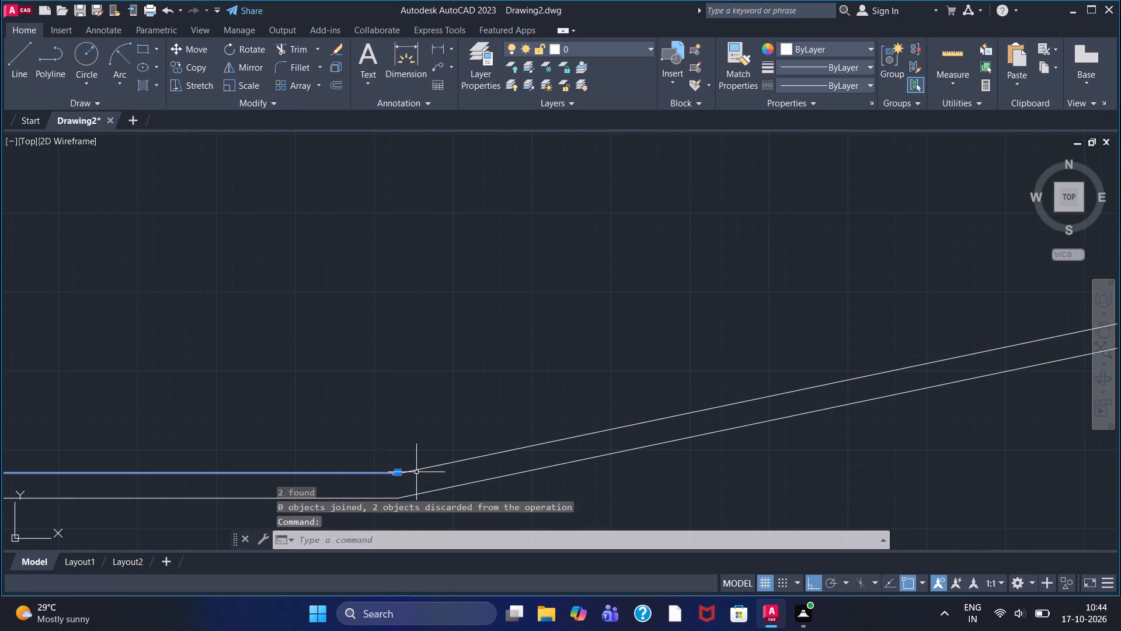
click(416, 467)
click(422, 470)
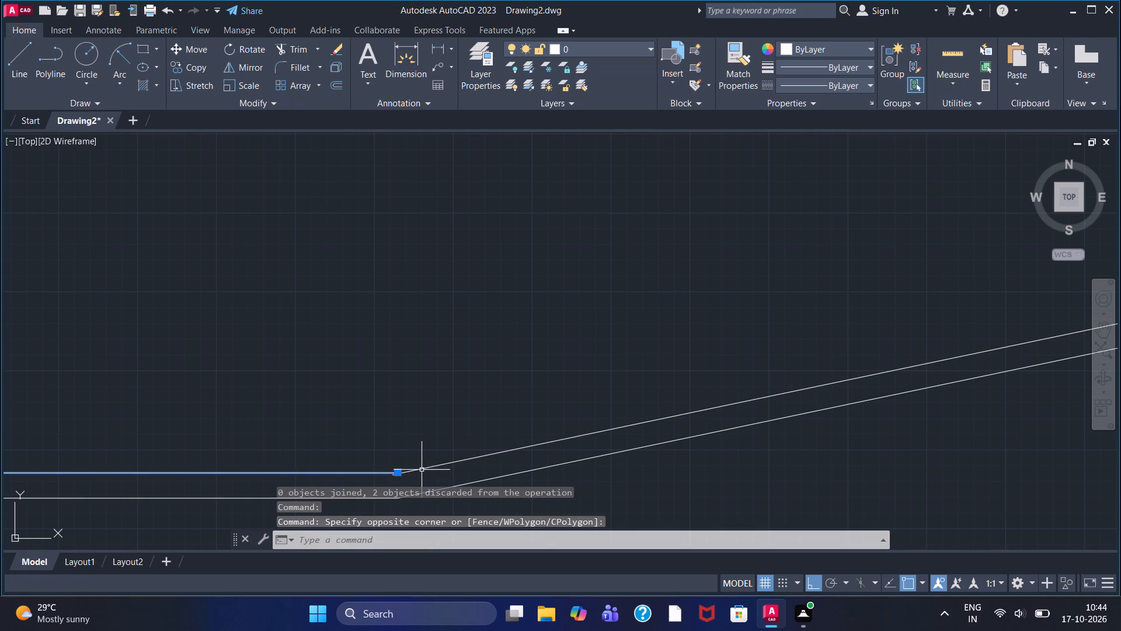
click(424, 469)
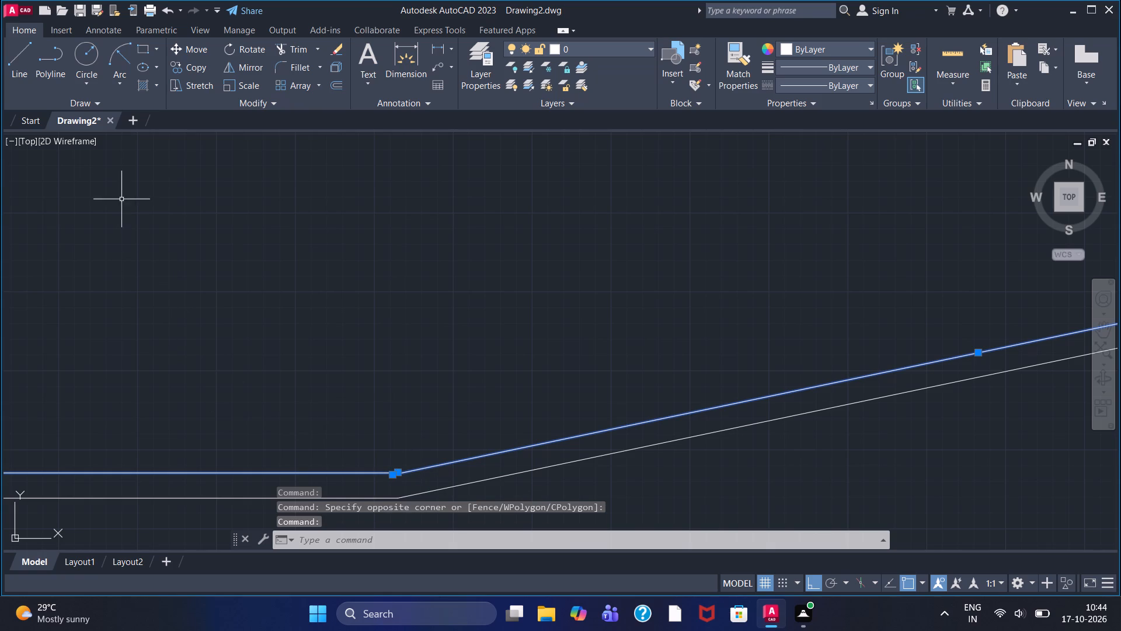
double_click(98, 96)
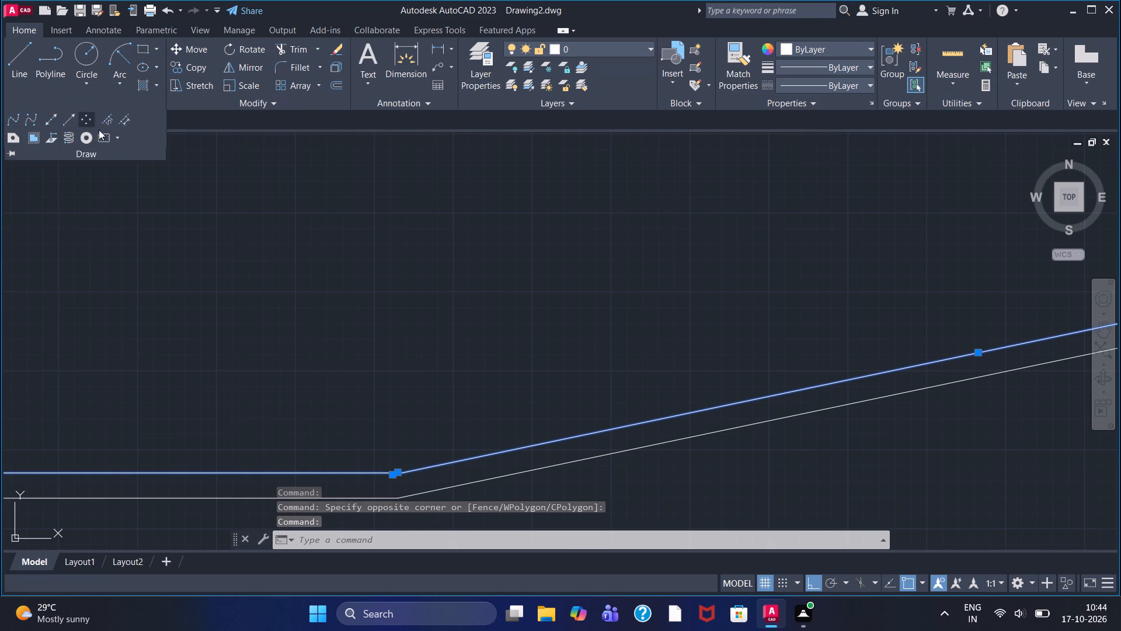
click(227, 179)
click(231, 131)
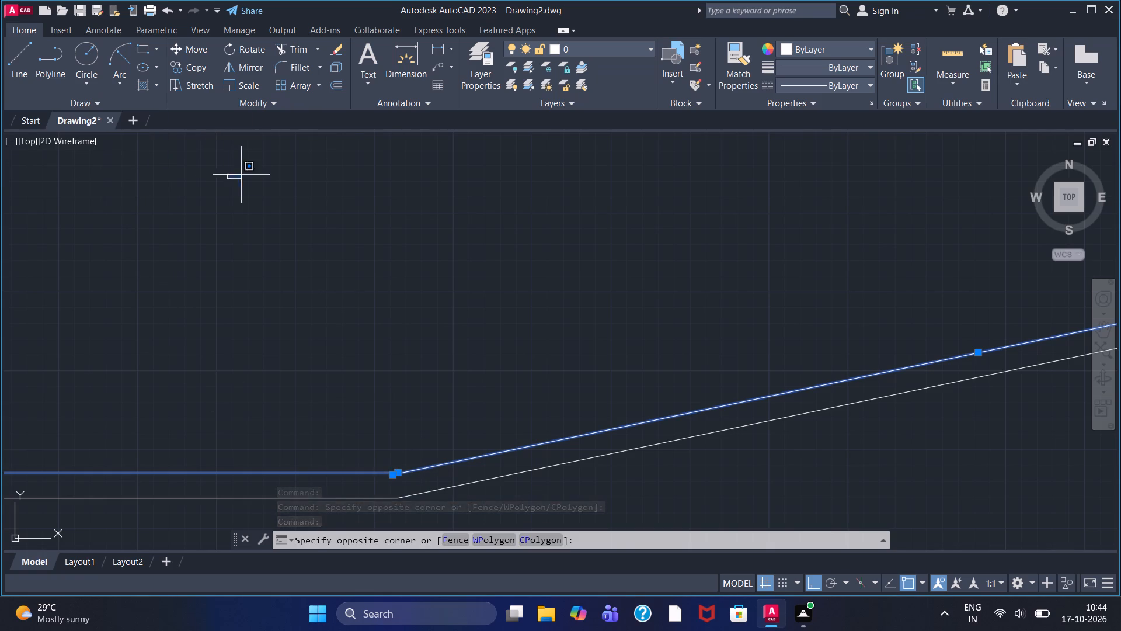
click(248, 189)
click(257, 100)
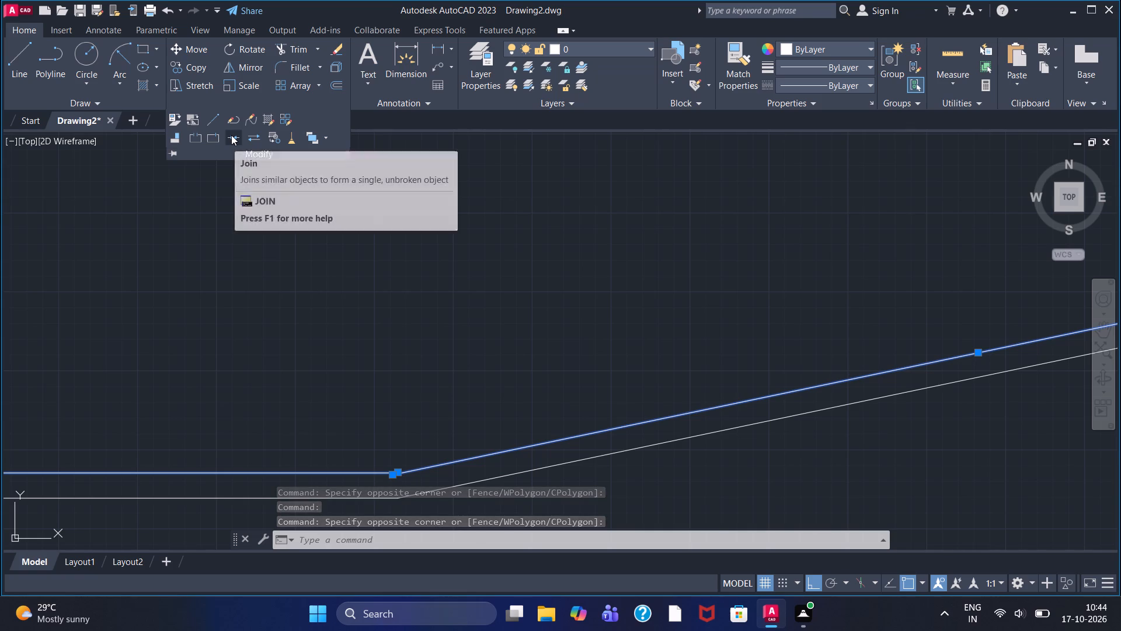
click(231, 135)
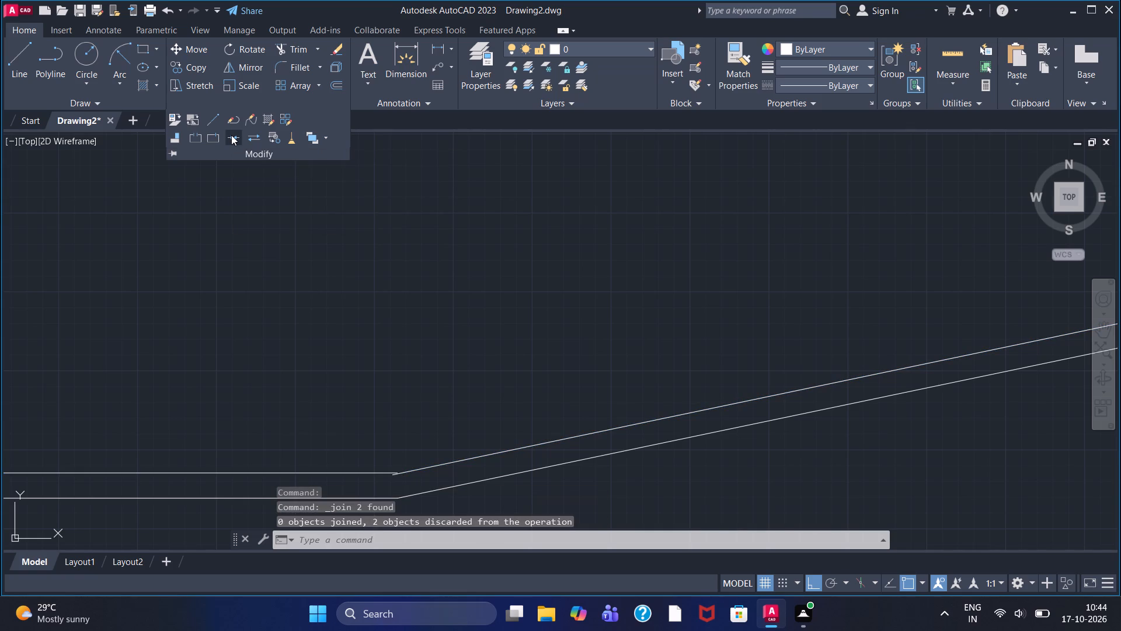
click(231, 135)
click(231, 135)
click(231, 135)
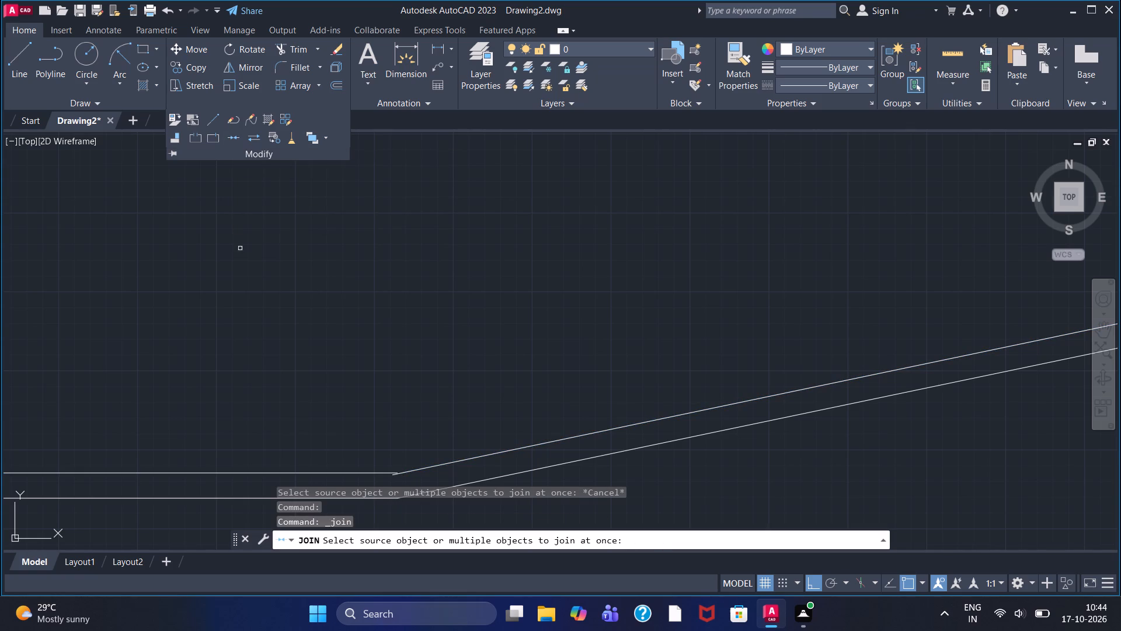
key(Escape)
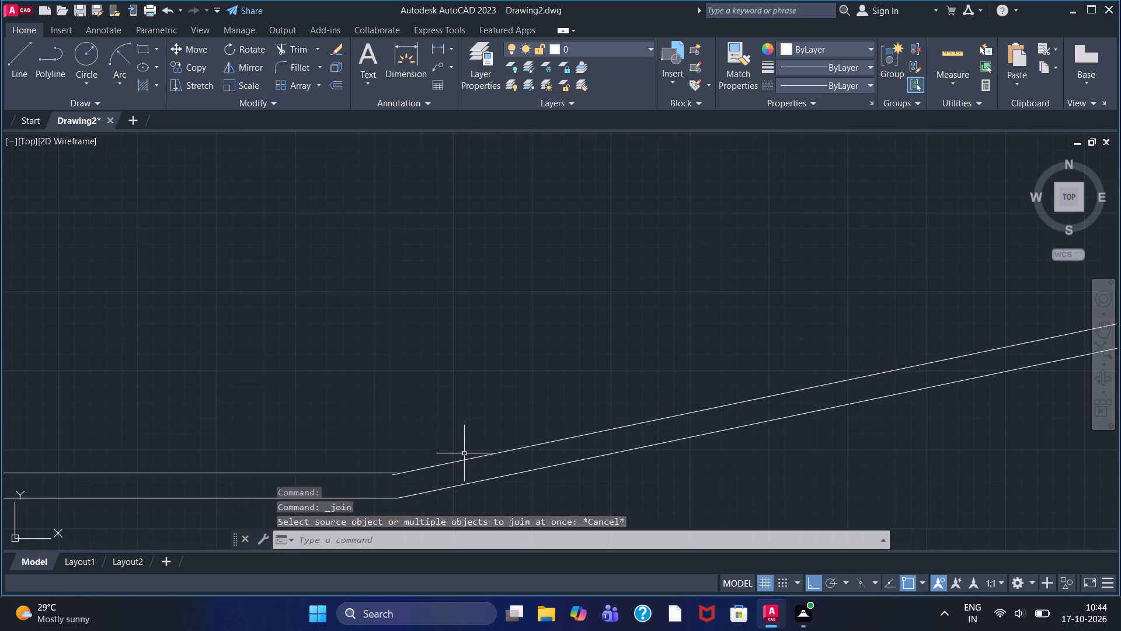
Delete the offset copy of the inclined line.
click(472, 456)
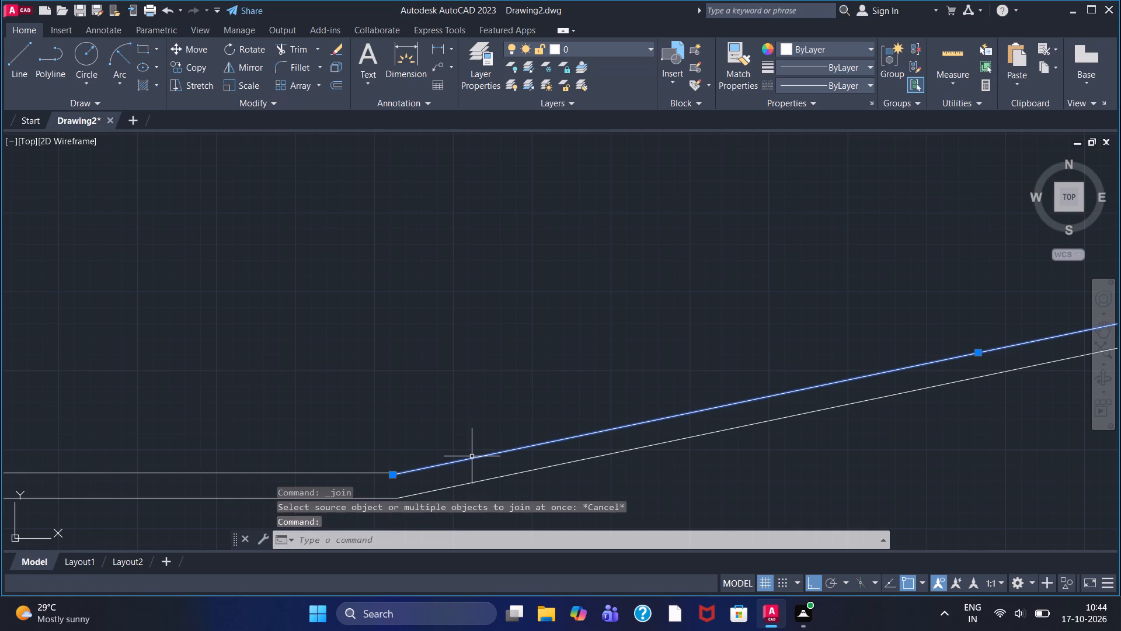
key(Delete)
Offset the inclined line upward through a picked point so the copy starts at the upper horizontal line's end.
scroll(450, 450, up, 1)
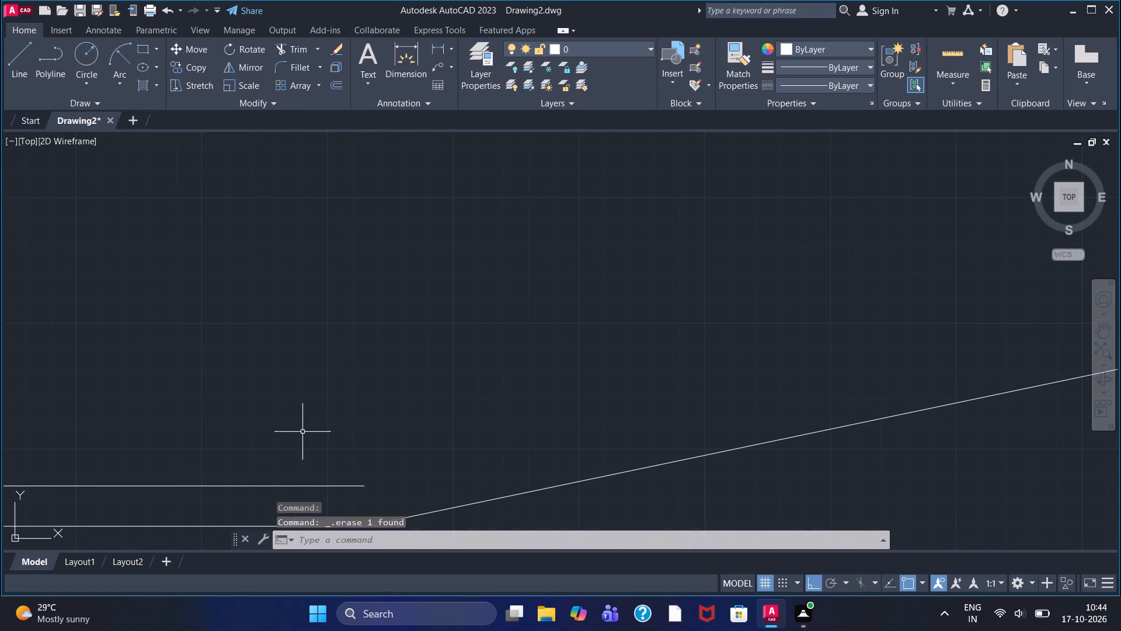
click(331, 84)
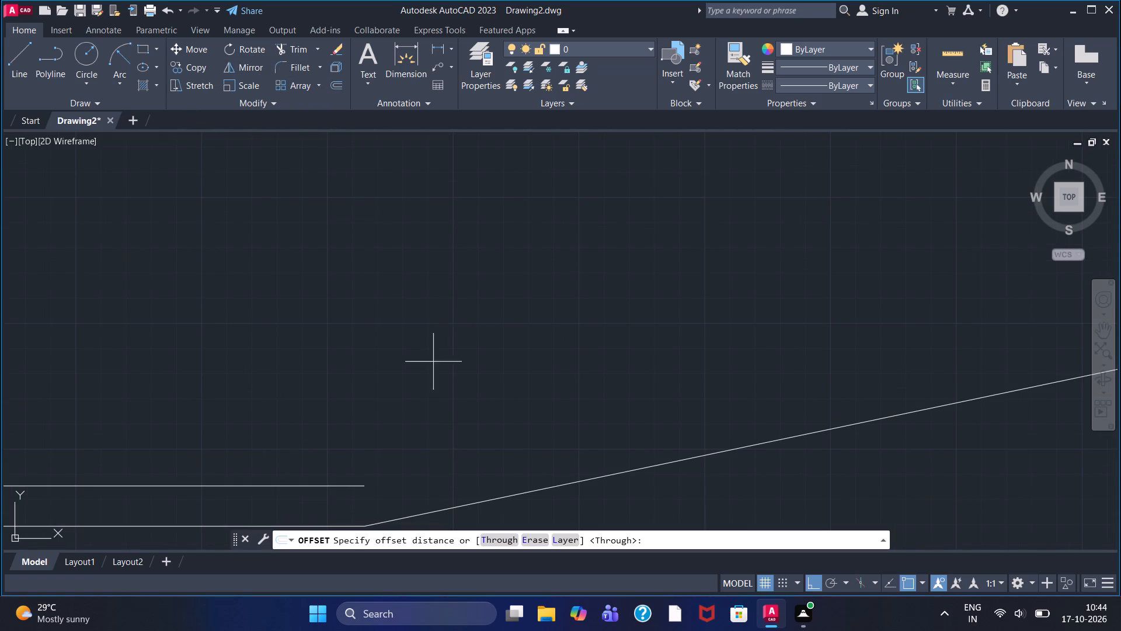
click(505, 534)
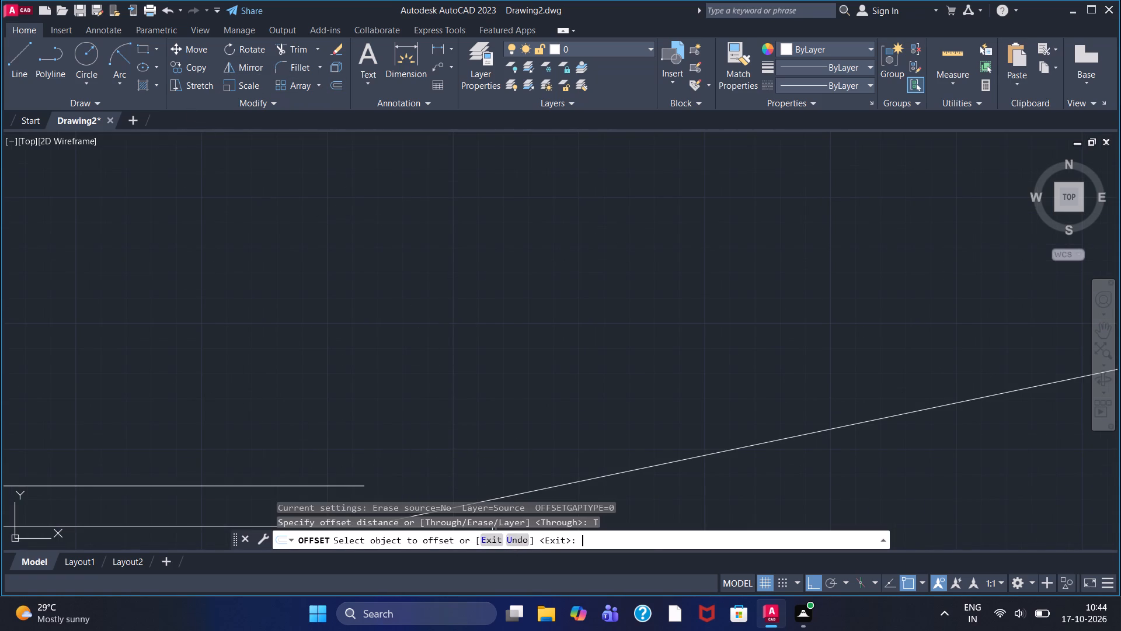
click(594, 477)
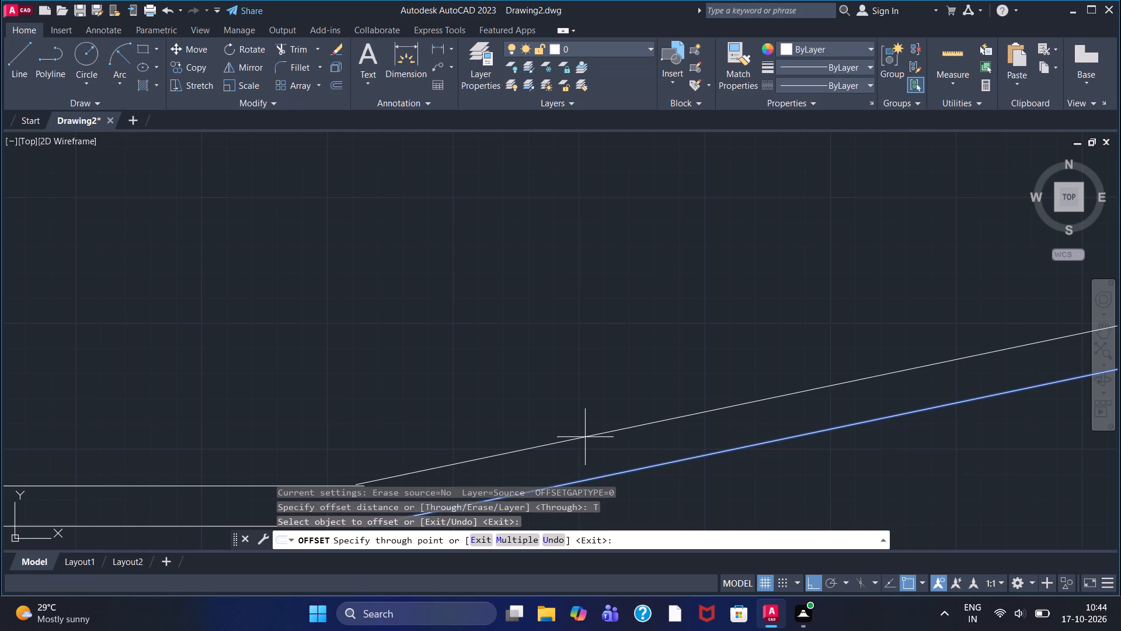
middle_drag(585, 437, 622, 412)
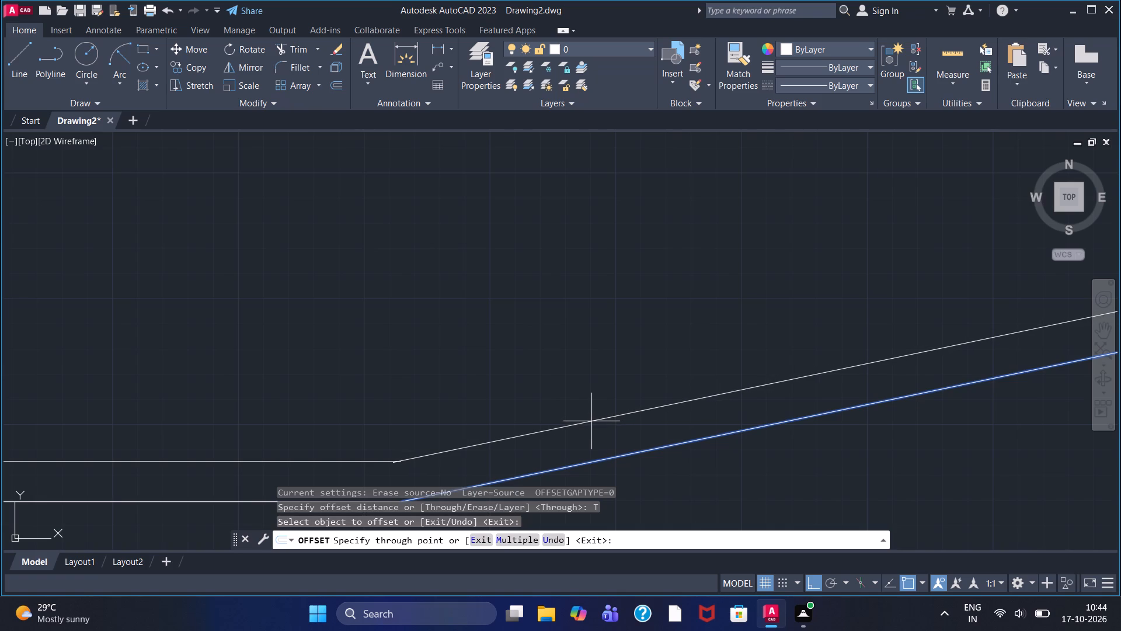
click(591, 421)
scroll(500, 423, up, 1)
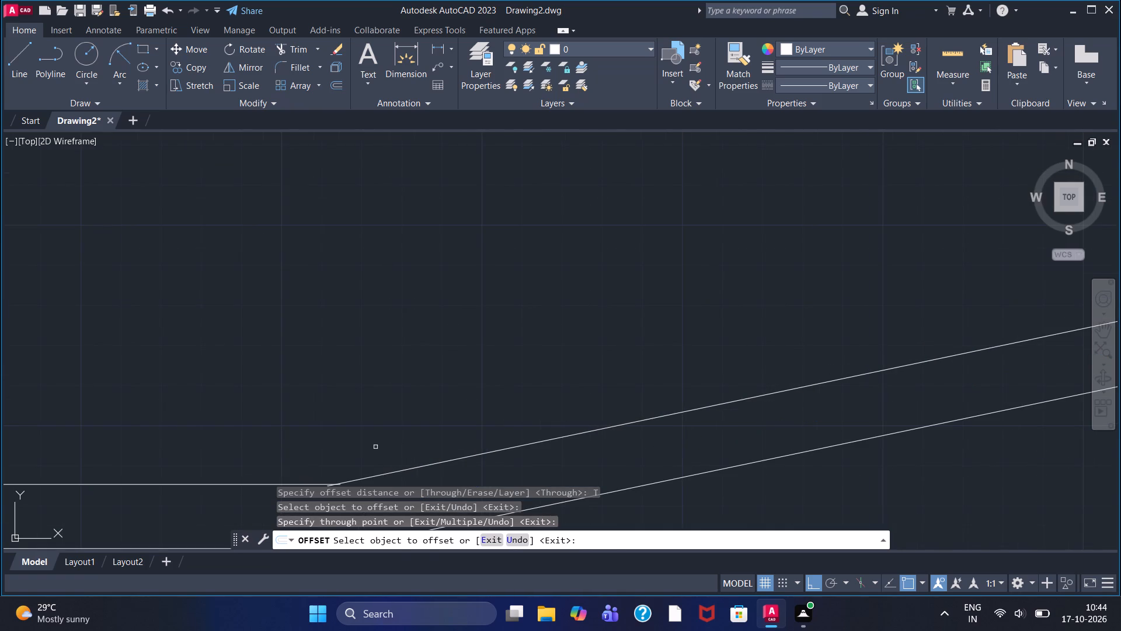
Trim the overshooting ends where the upper horizontal line and the offset inclined line cross so they meet at a corner.
middle_drag(375, 447, 441, 401)
scroll(417, 409, up, 2)
middle_drag(395, 435, 466, 337)
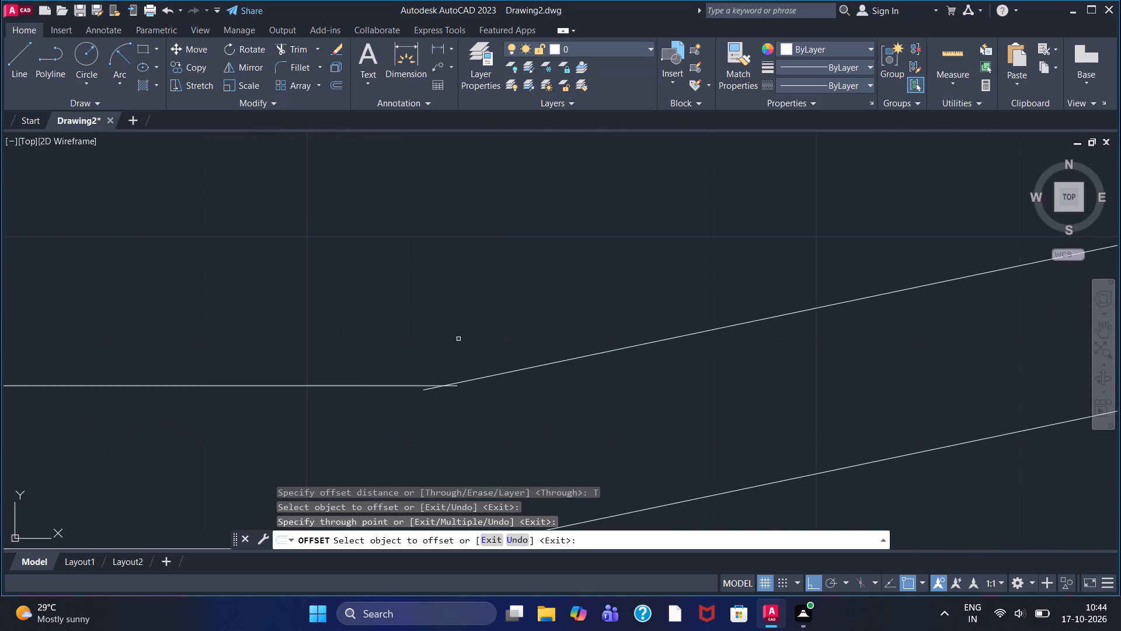
scroll(455, 340, up, 2)
middle_drag(415, 338, 428, 262)
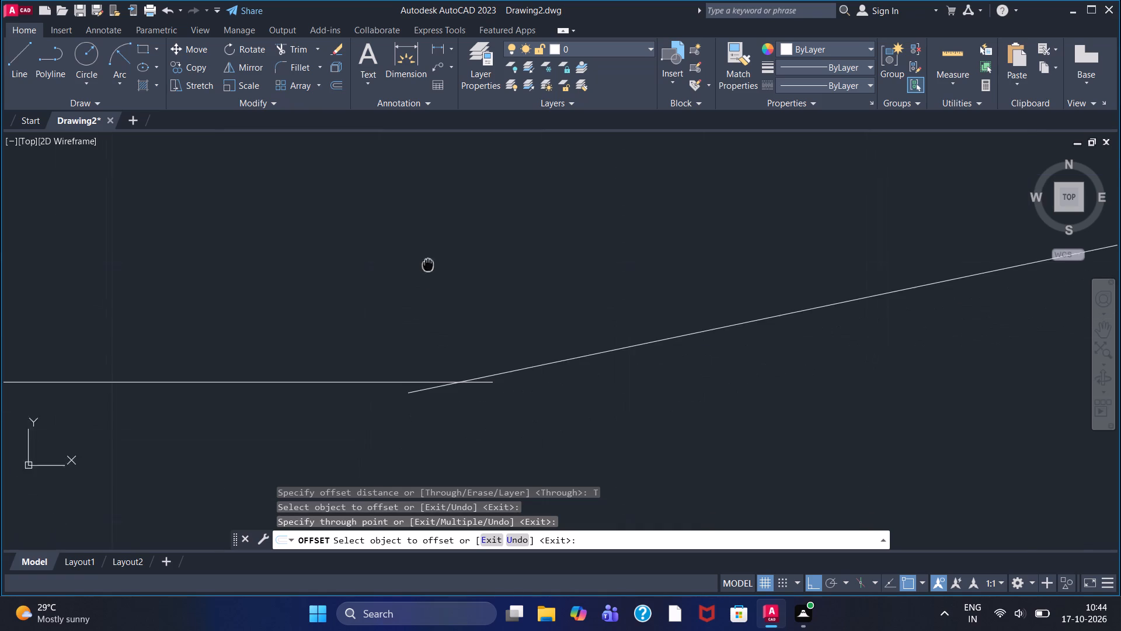
scroll(421, 294, up, 2)
middle_drag(388, 291, 405, 99)
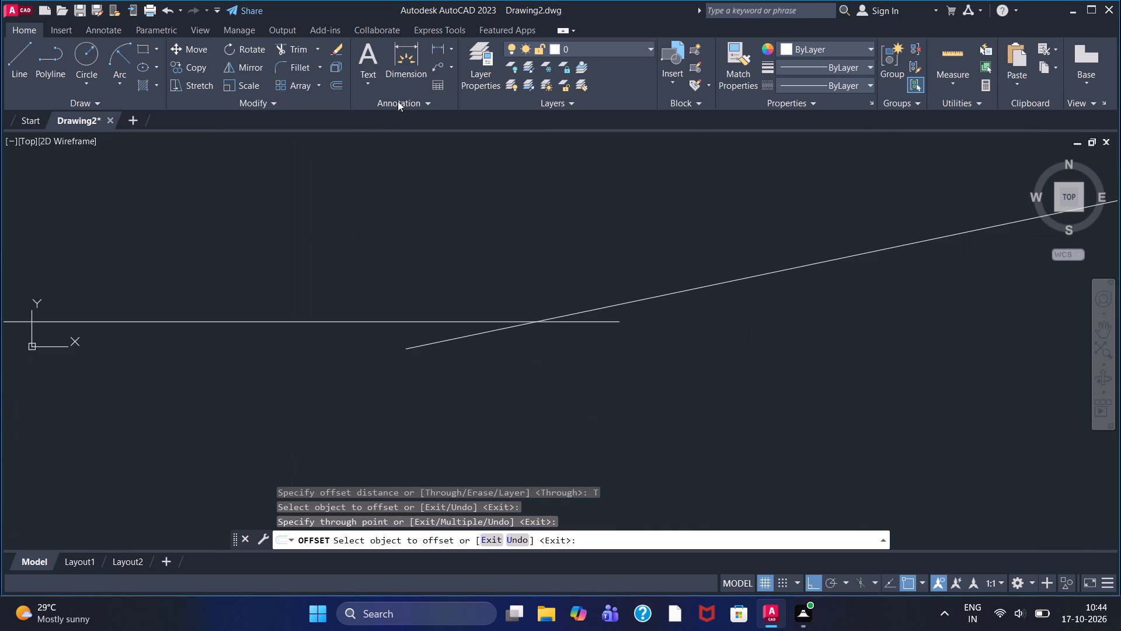
click(288, 51)
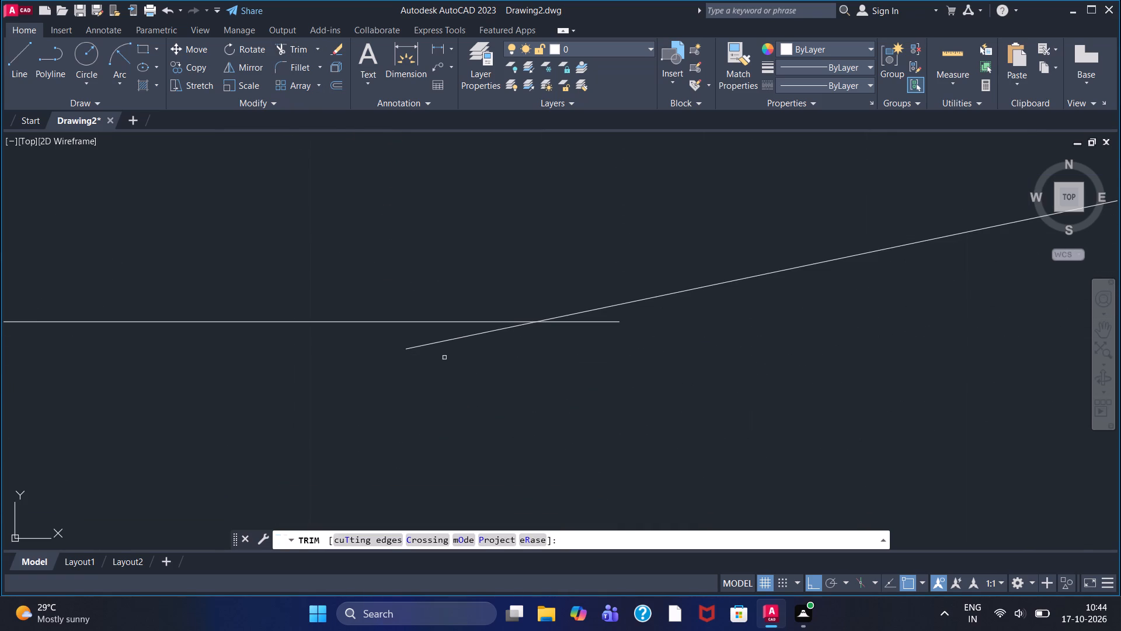
click(448, 341)
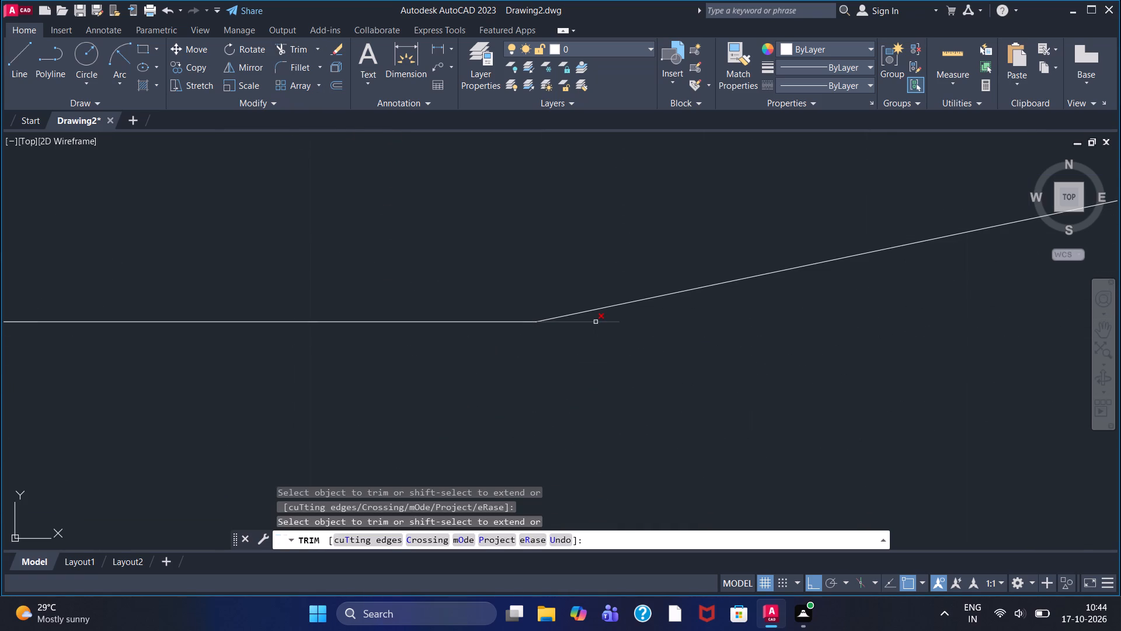
click(596, 322)
Draw a horizontal line of 450 to the right from the top end of the tall vertical line.
scroll(753, 388, down, 3)
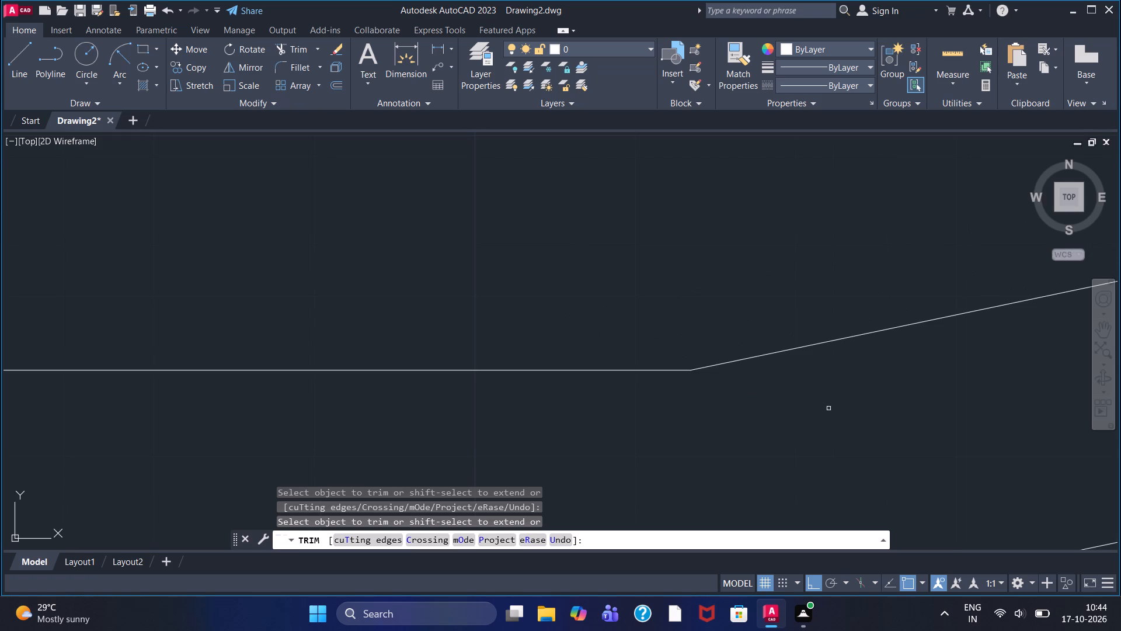
middle_click(829, 409)
scroll(829, 409, down, 4)
middle_drag(871, 408, 701, 411)
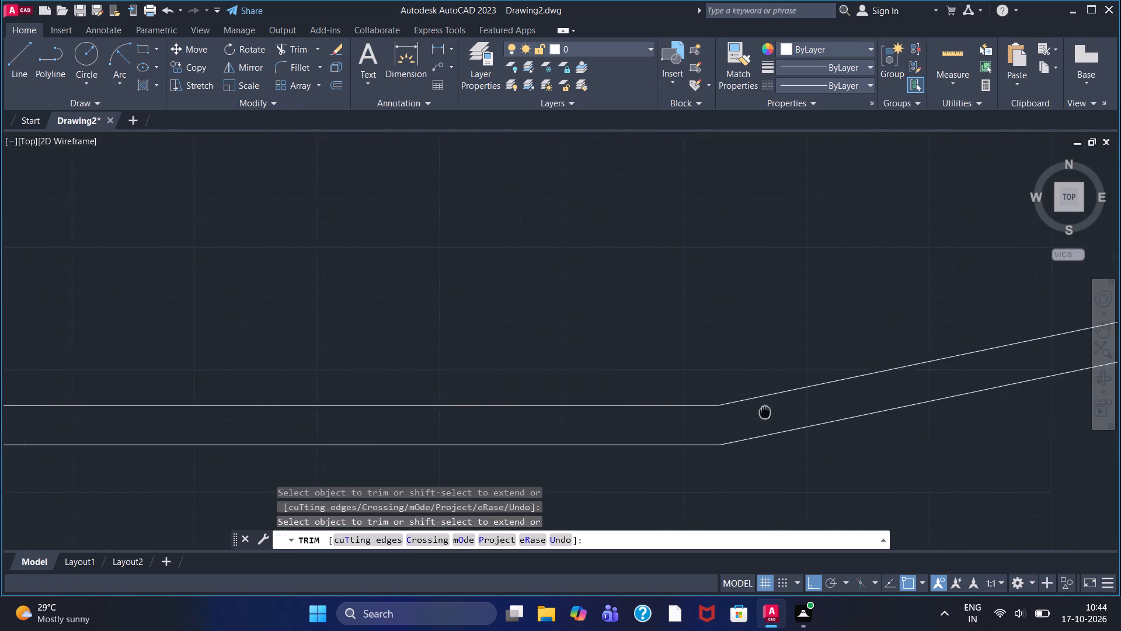
middle_drag(701, 411, 664, 411)
scroll(667, 407, down, 3)
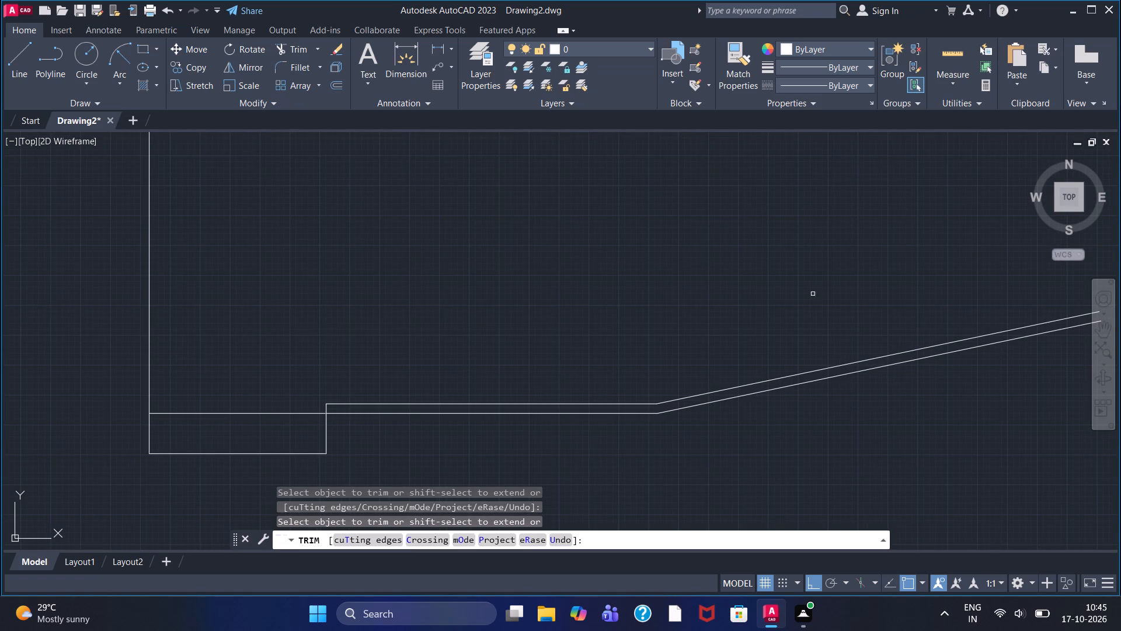
middle_drag(821, 270, 585, 367)
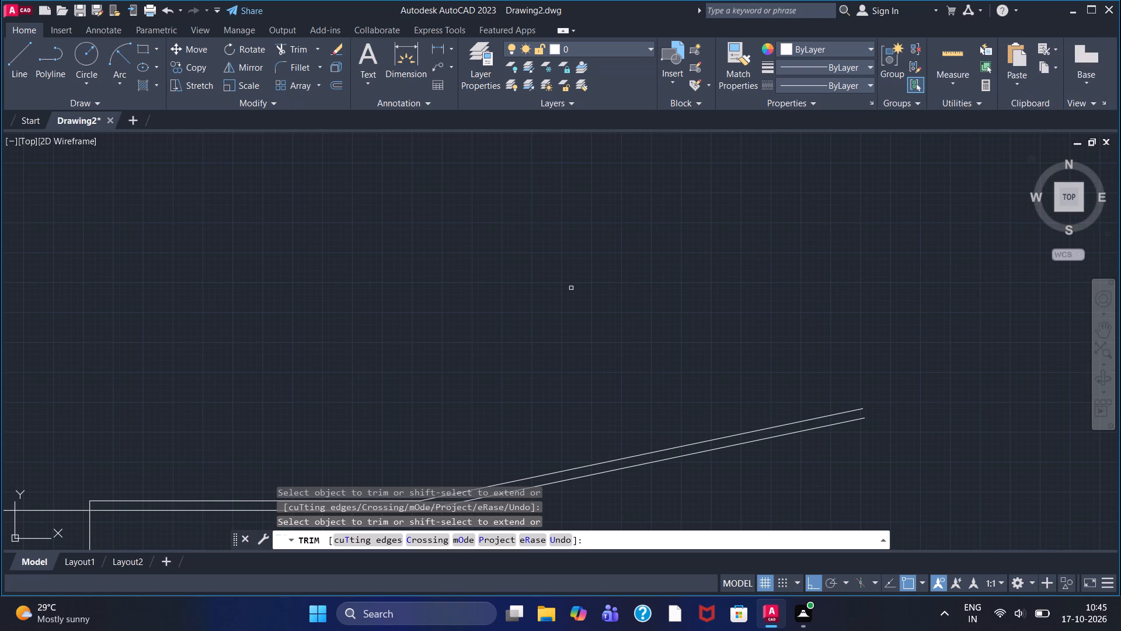
scroll(562, 292, down, 1)
middle_drag(353, 251, 596, 355)
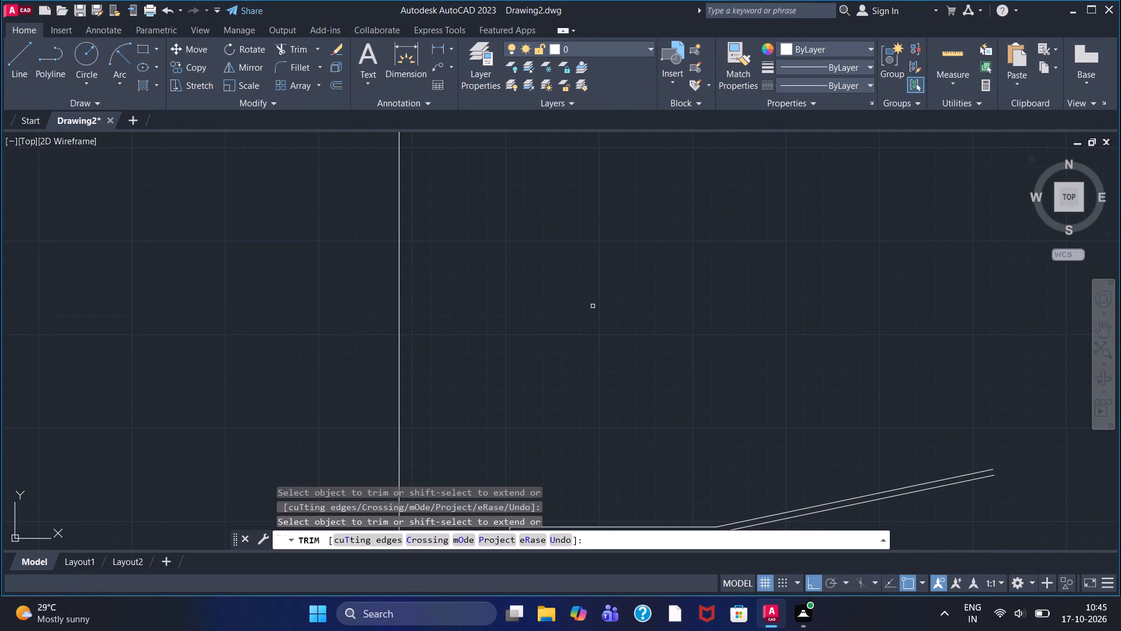
scroll(532, 260, up, 1)
scroll(532, 260, down, 2)
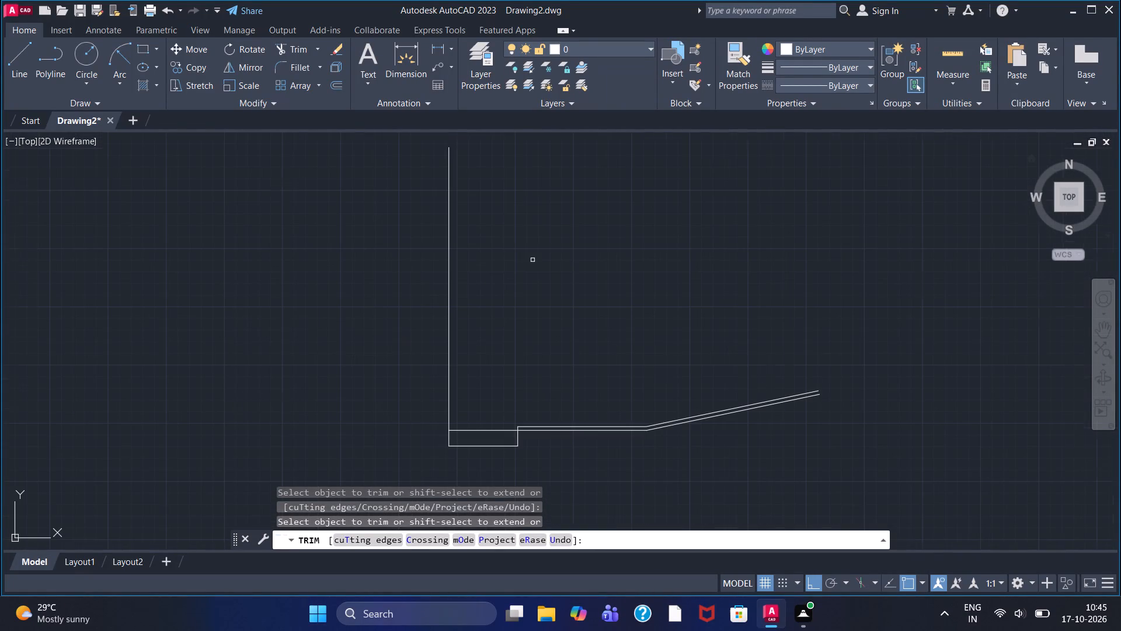
click(23, 68)
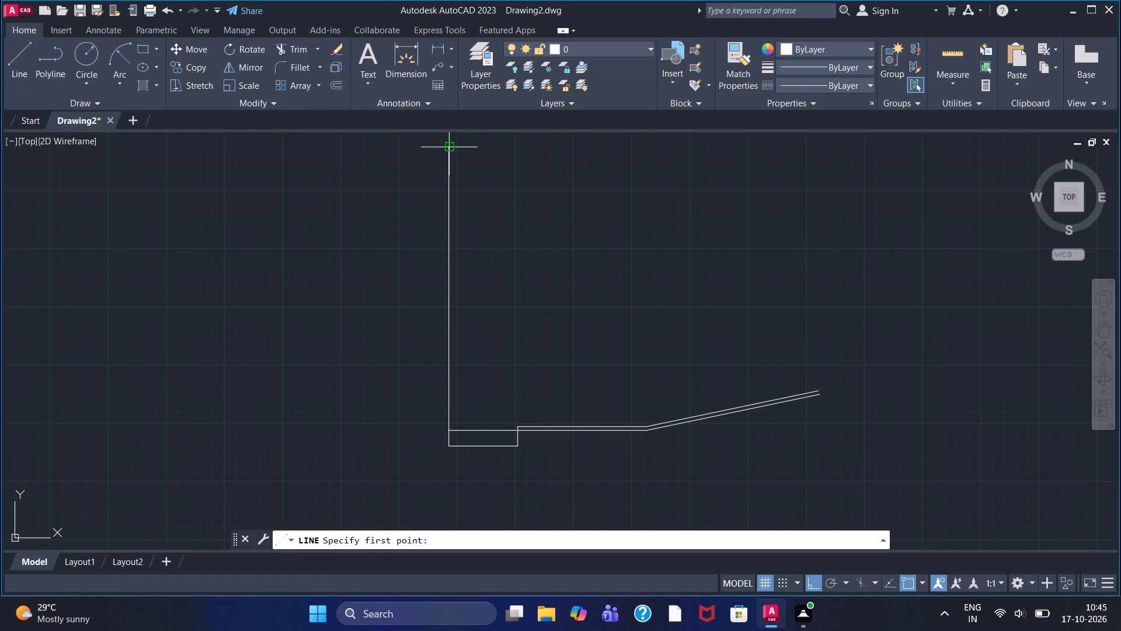
click(449, 148)
text(450)
key(Return)
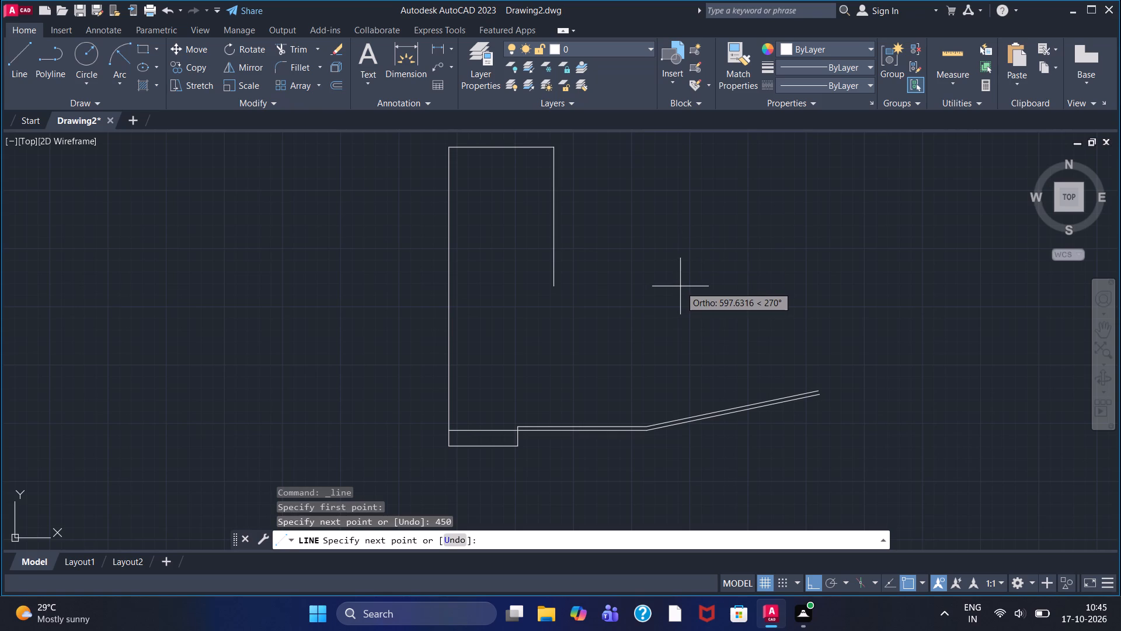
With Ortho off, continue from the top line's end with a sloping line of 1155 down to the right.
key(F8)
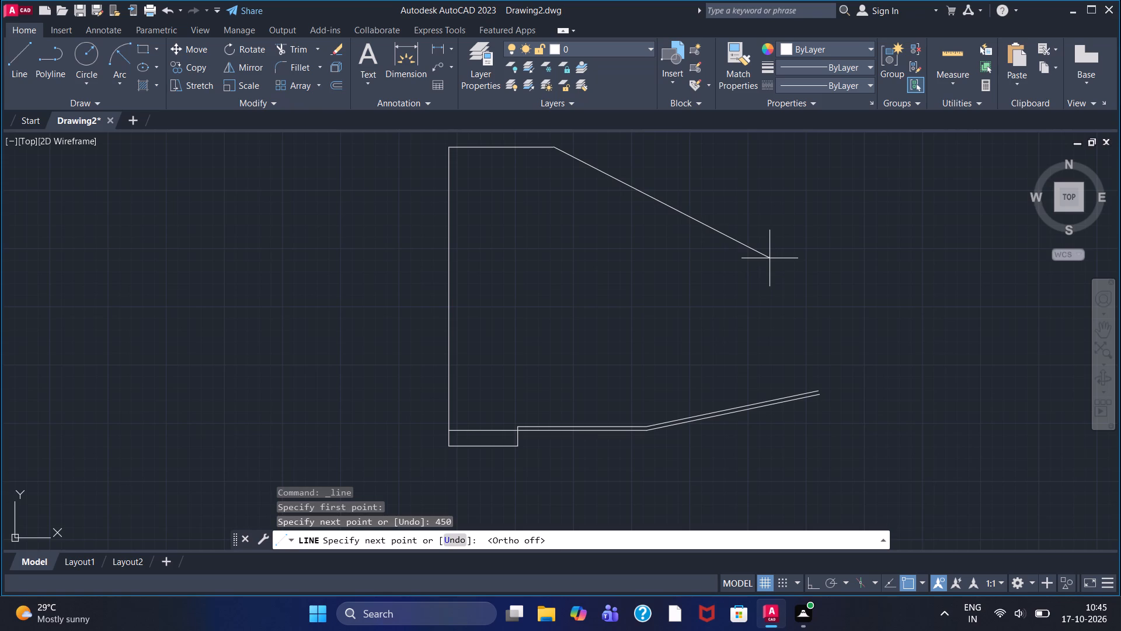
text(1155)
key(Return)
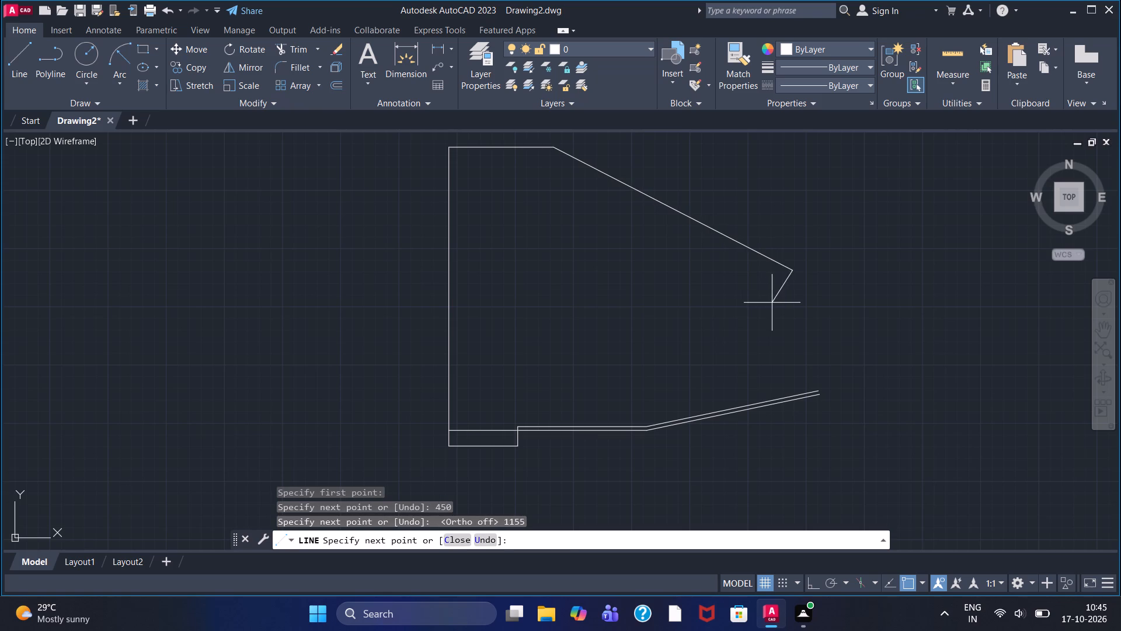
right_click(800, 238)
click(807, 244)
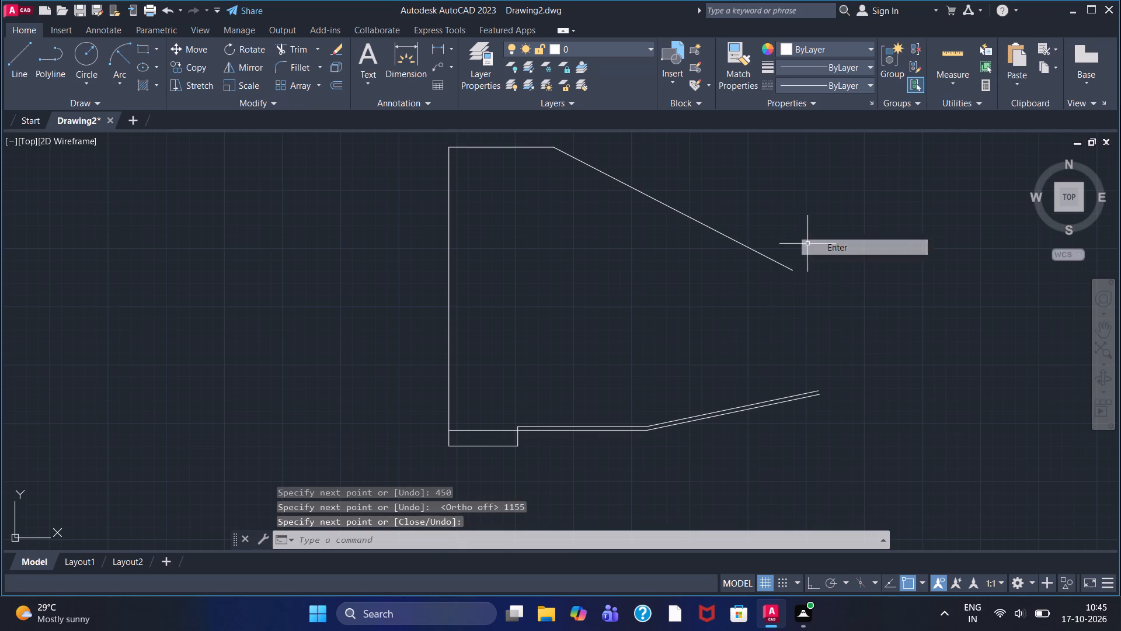
Draw a 491 line from the lower inclined line's outer end, aimed up toward the end of the sloping top line.
click(22, 61)
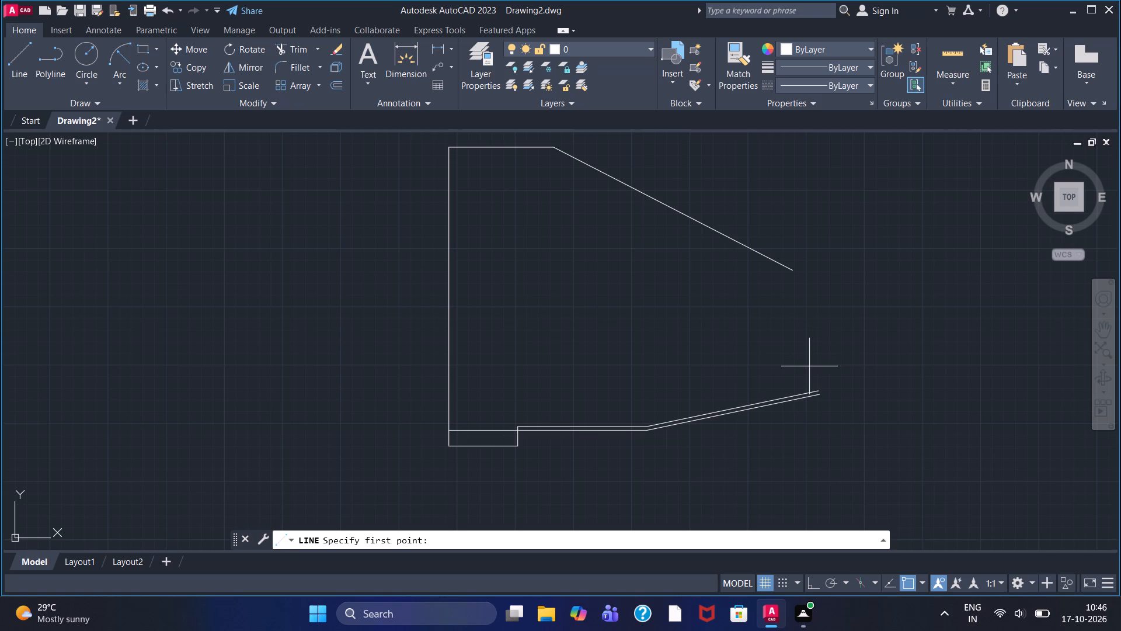
click(820, 395)
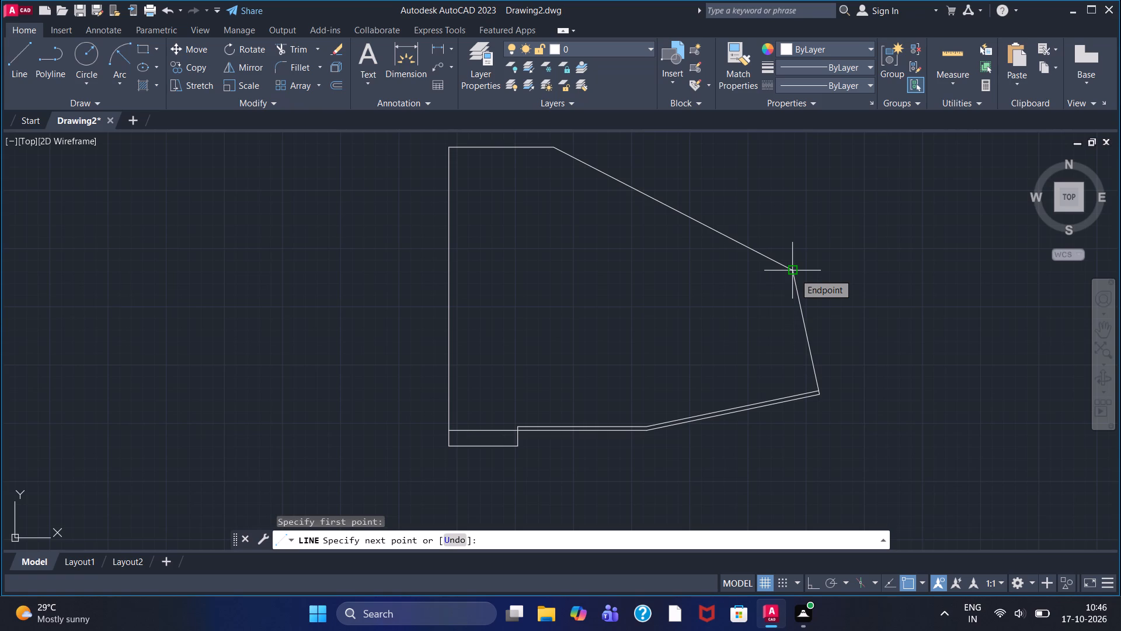
text(491)
key(Return)
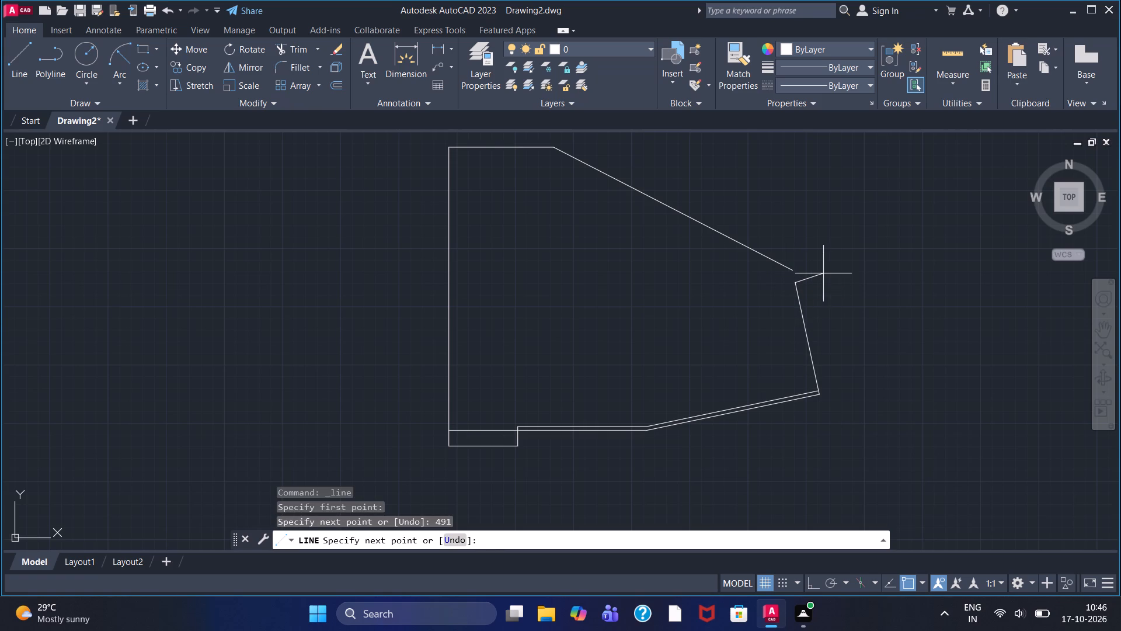
right_click(823, 273)
click(829, 277)
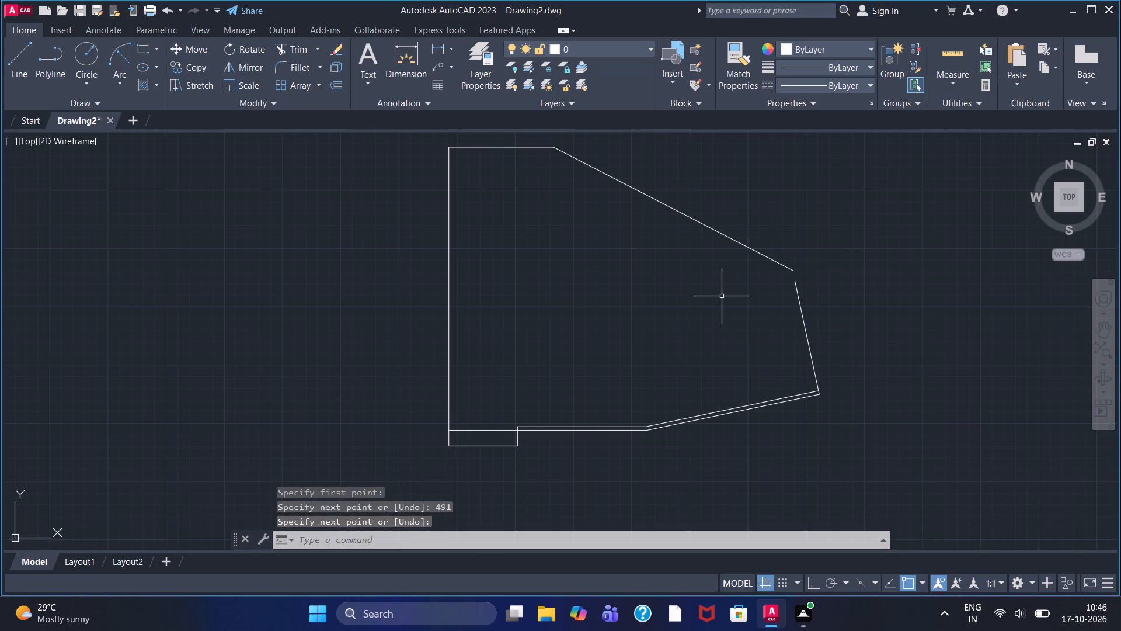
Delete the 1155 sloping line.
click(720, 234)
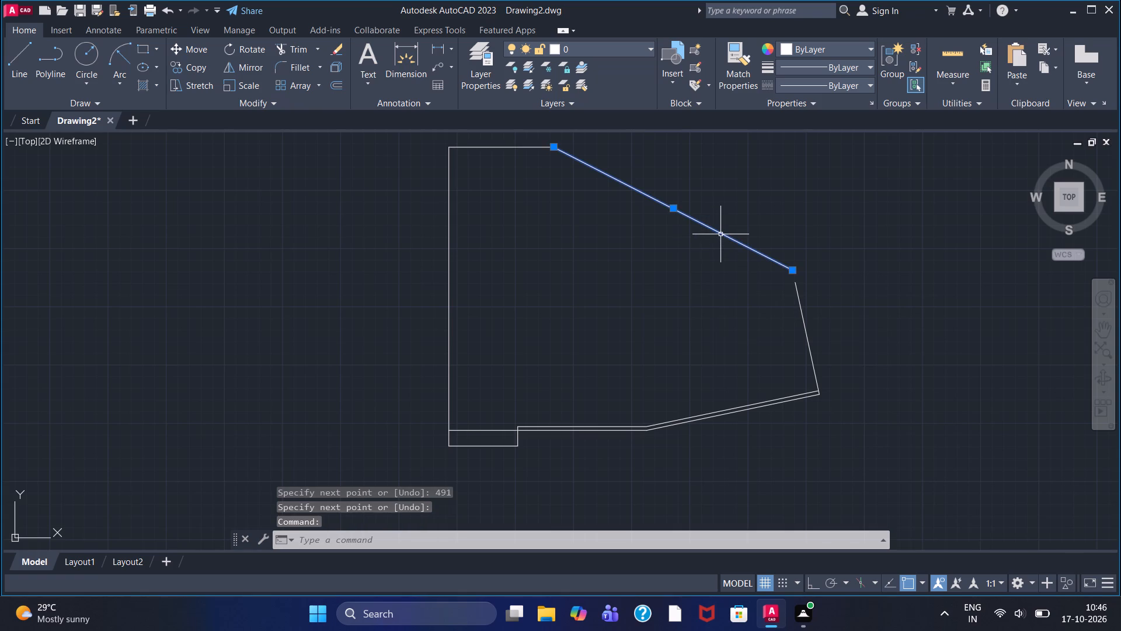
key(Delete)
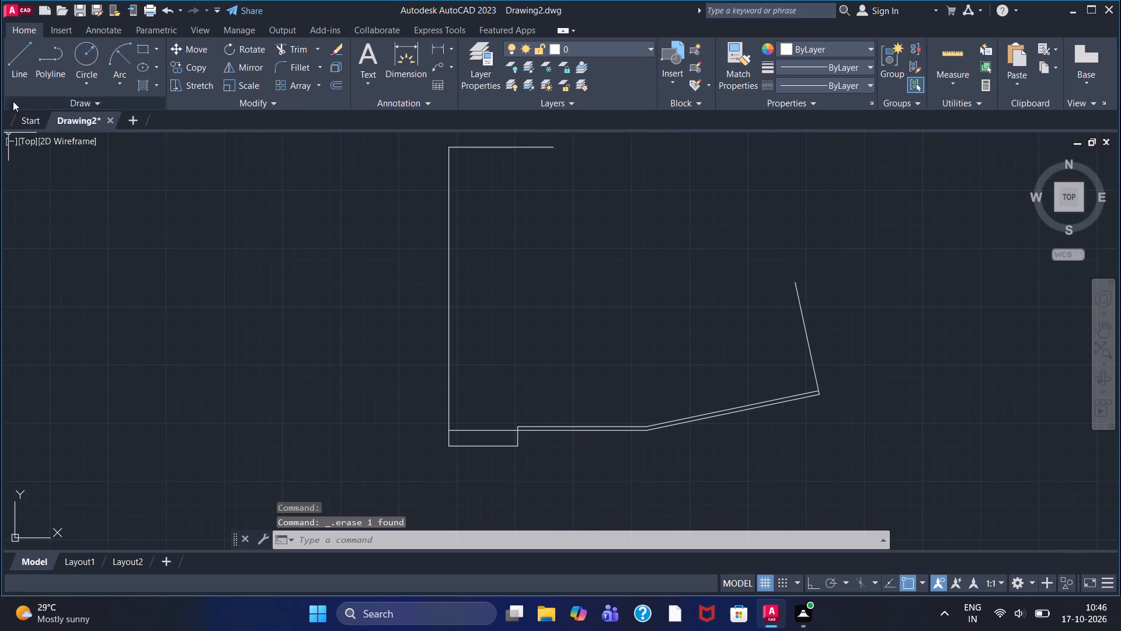
Redraw the sloping line at 1155 from the top line's end toward the 491 line's upper end, and finish at that endpoint.
click(14, 78)
click(550, 148)
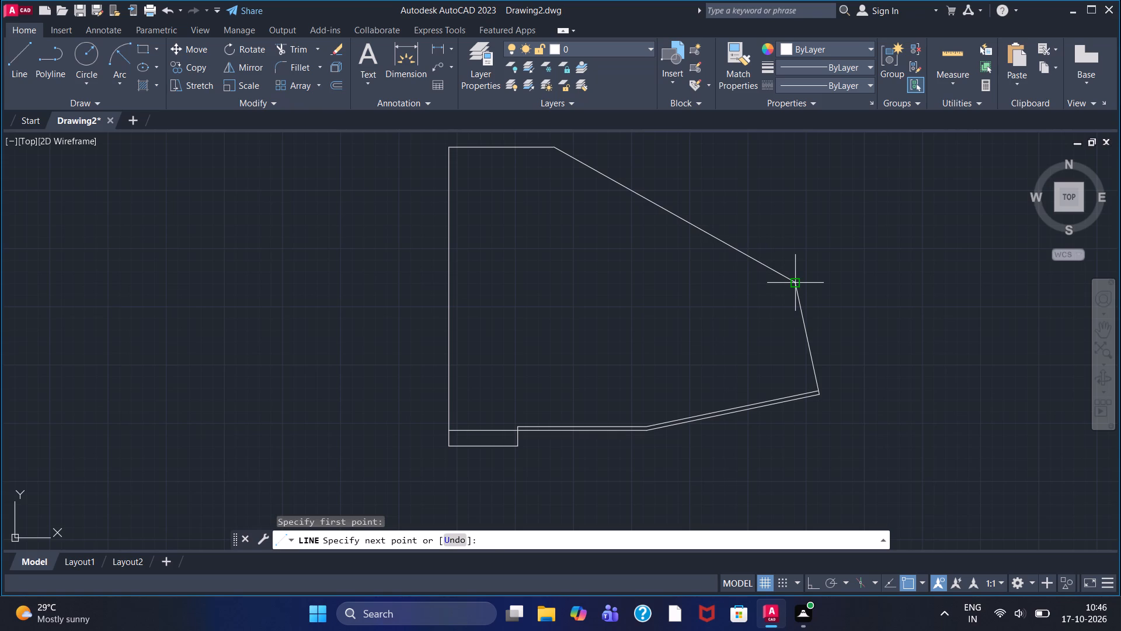
text(1155)
key(Return)
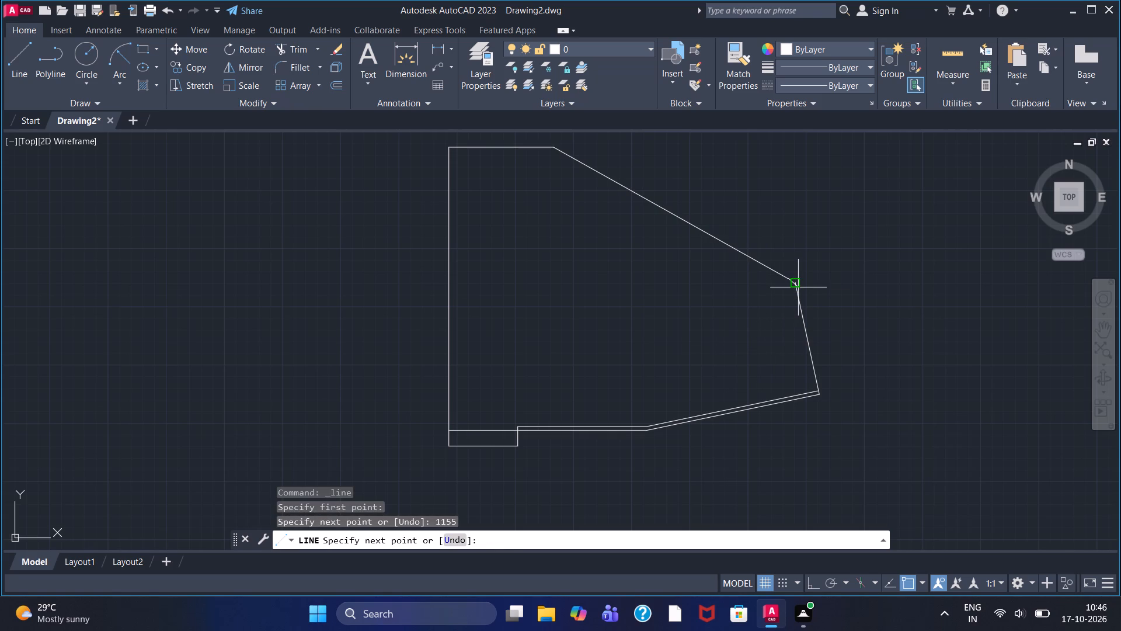
click(798, 284)
right_click(833, 225)
click(848, 231)
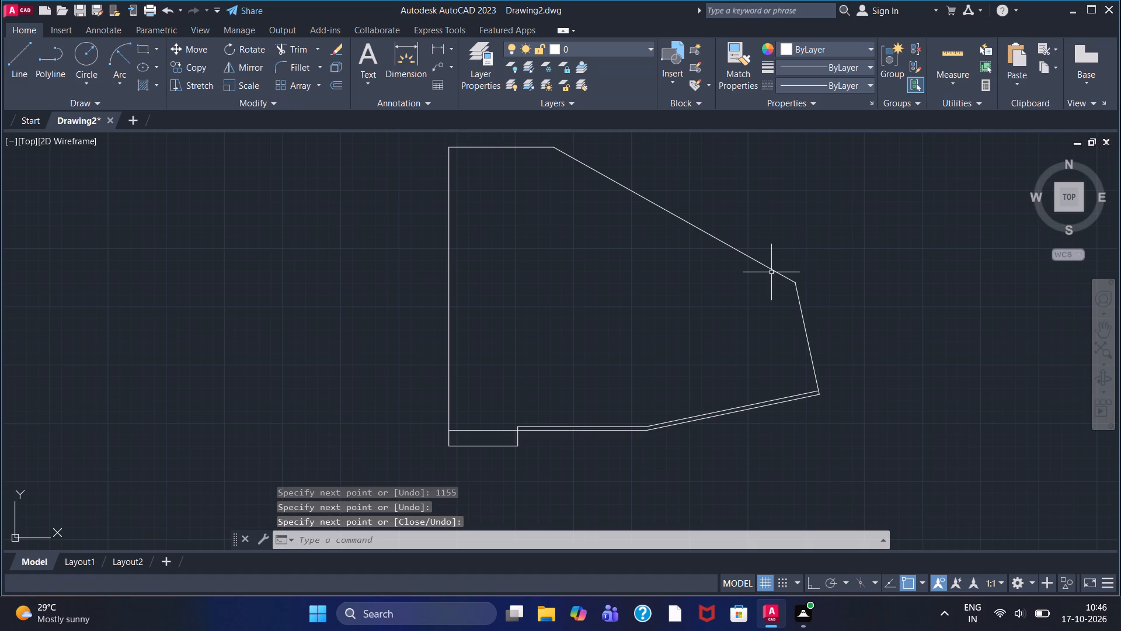
Offset the steep 491 line inward by 16, using the Through option.
scroll(807, 394, up, 2)
scroll(807, 390, down, 1)
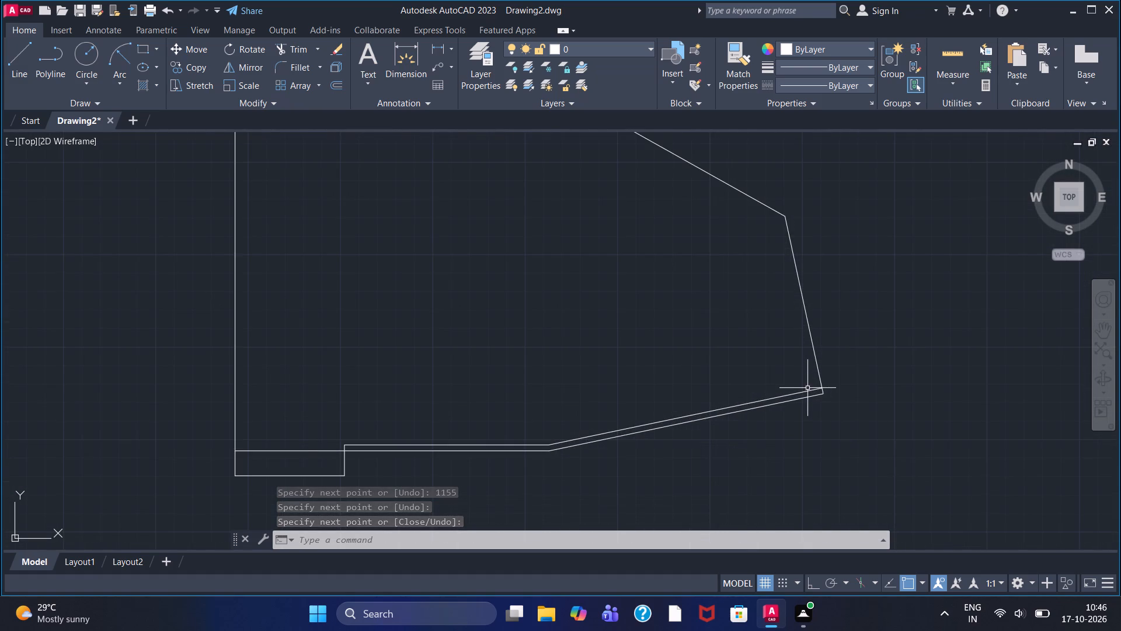
scroll(807, 388, down, 1)
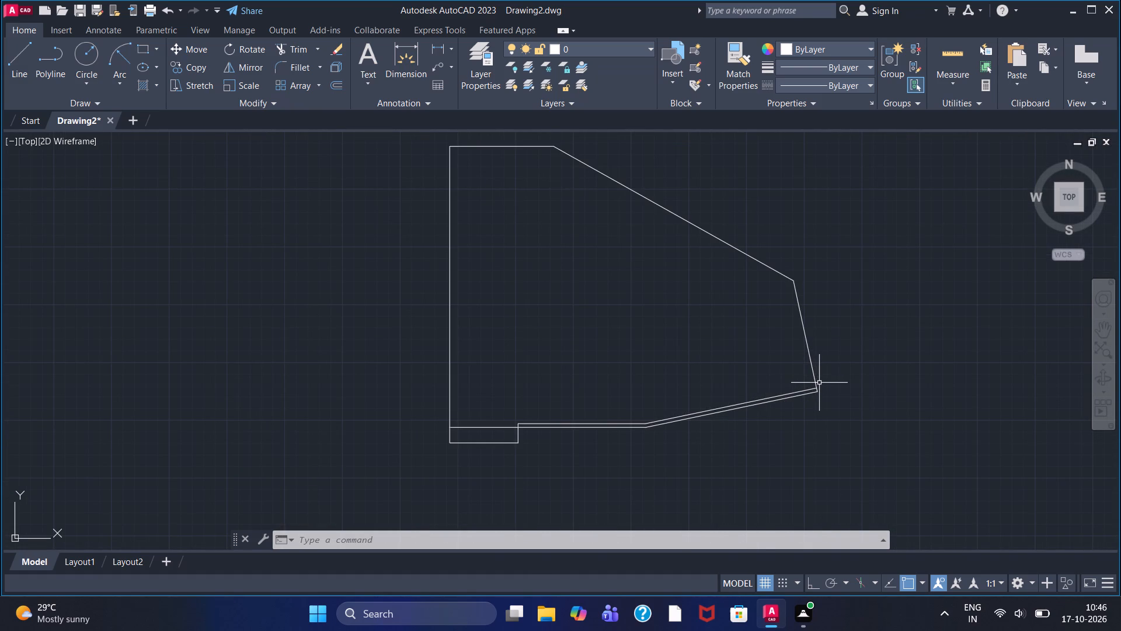
scroll(819, 383, up, 1)
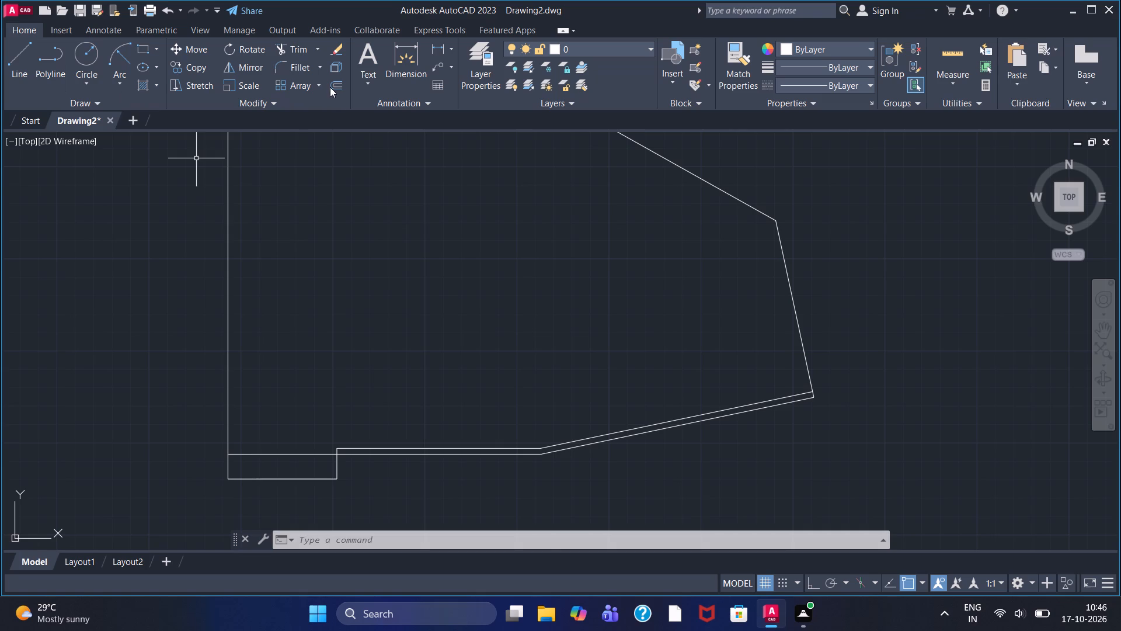
click(330, 87)
click(506, 542)
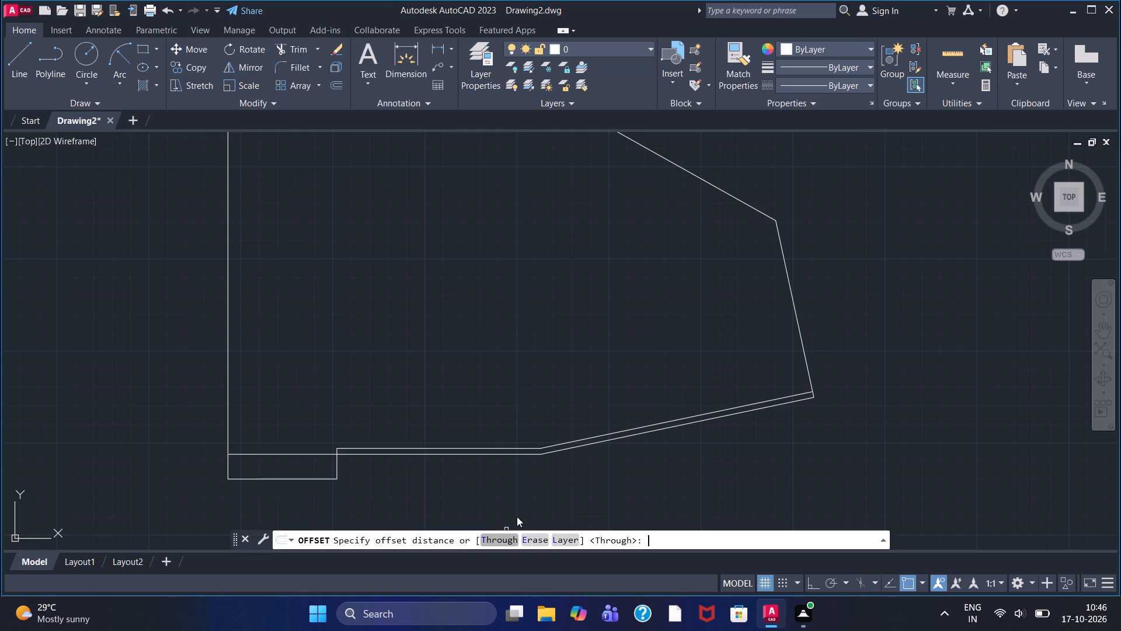
click(794, 305)
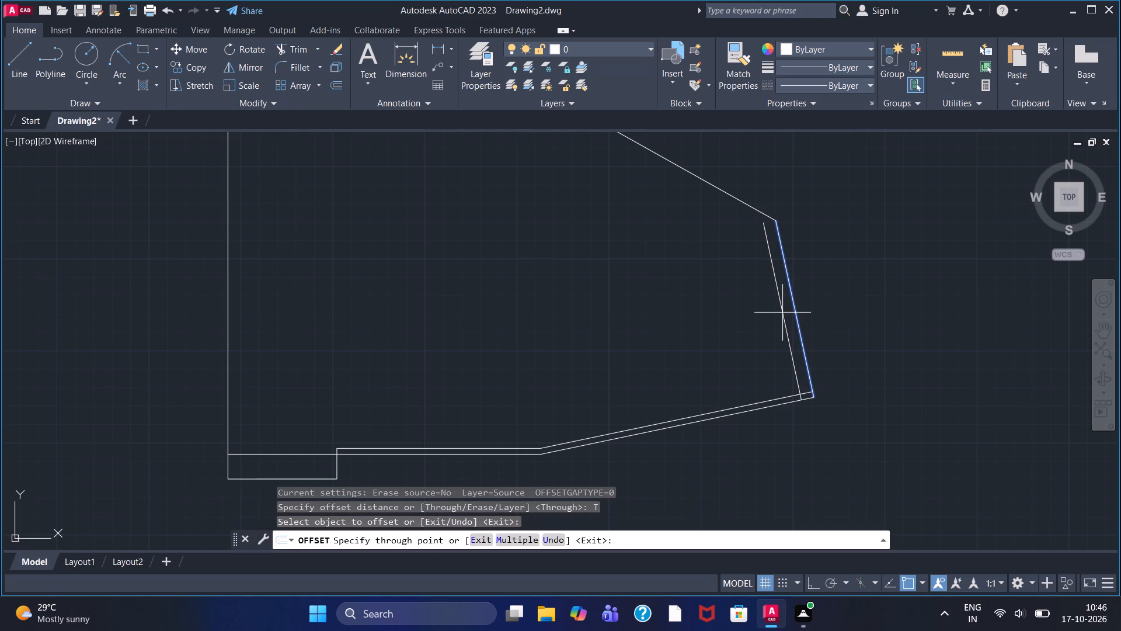
text(16)
key(Return)
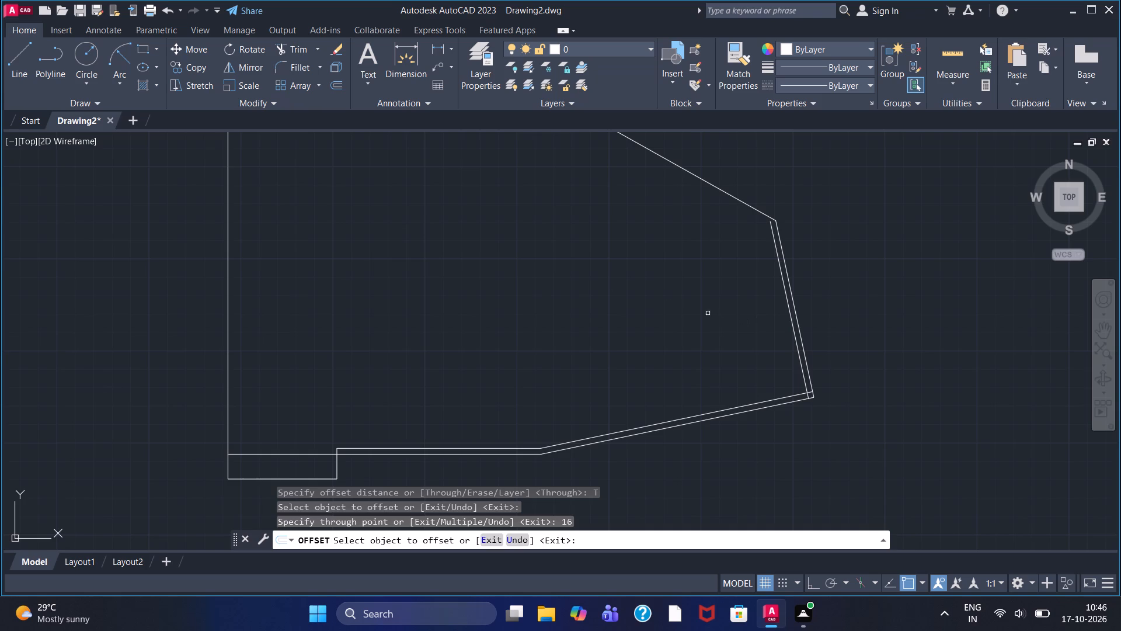
Offset the 1155 sloping line inward by 16.
middle_drag(598, 271, 676, 420)
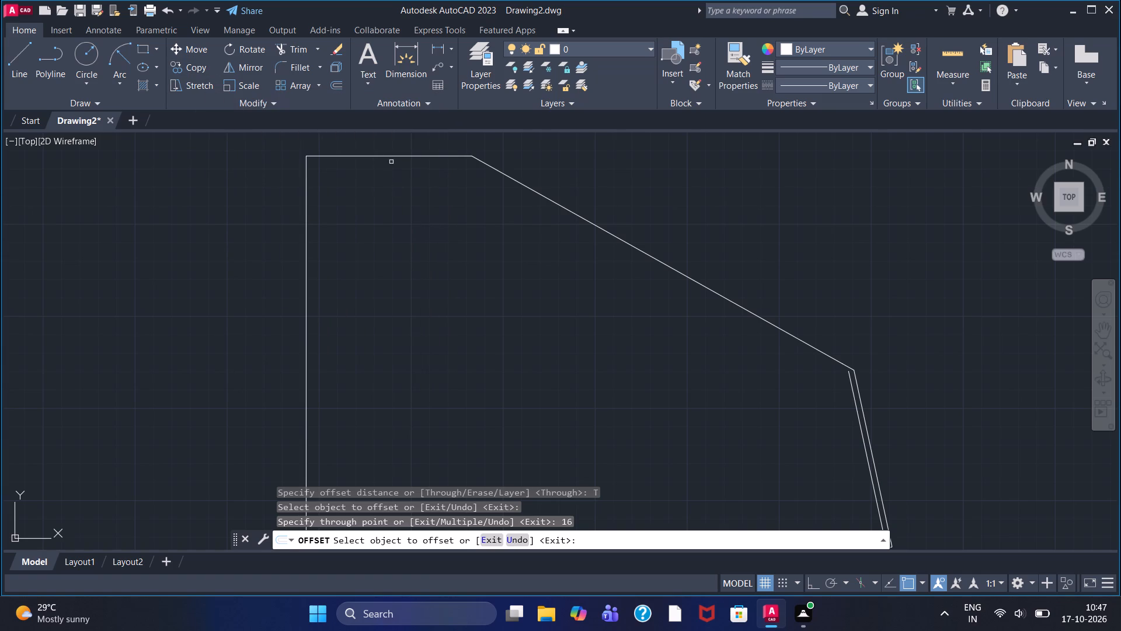
click(593, 226)
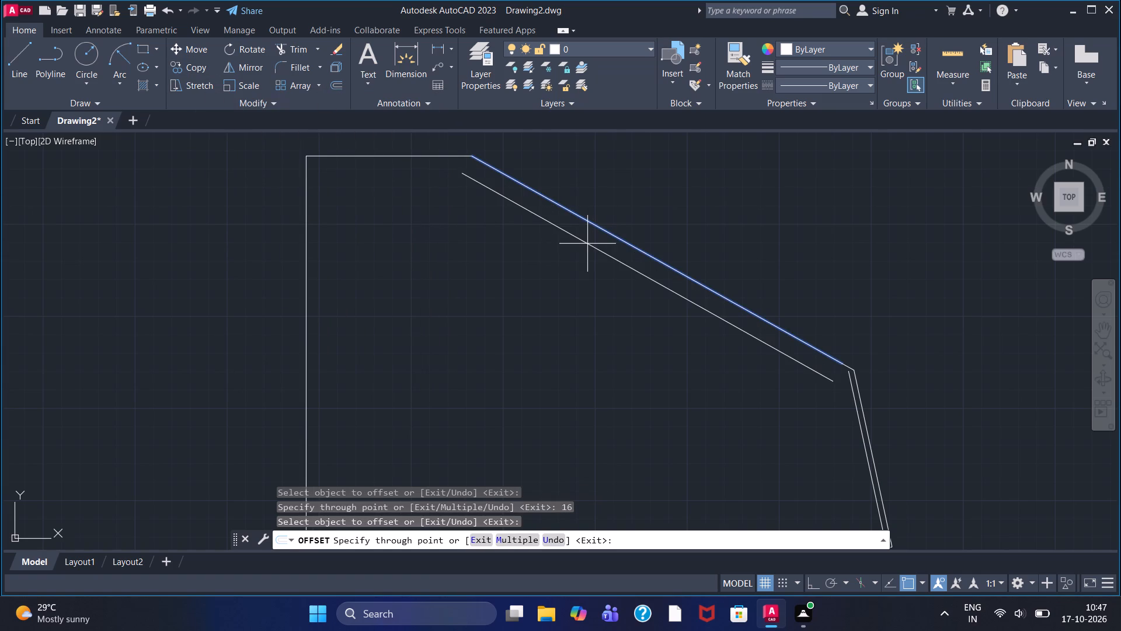
text(16)
key(Return)
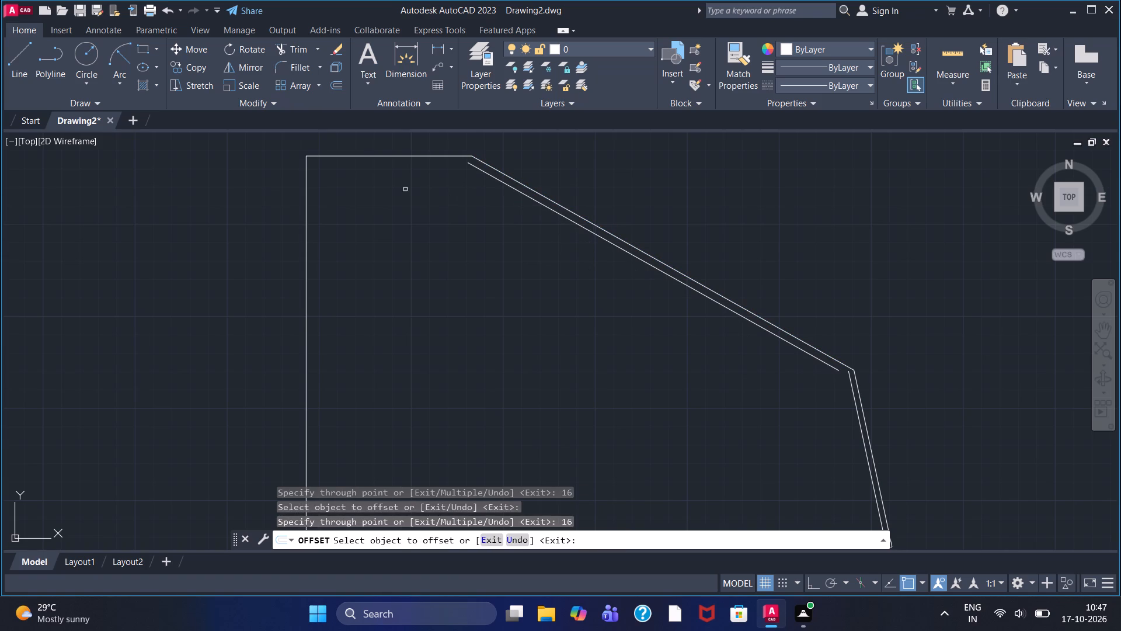
Offset the outline's top horizontal line inward by 16 and finish the Offset command.
click(371, 156)
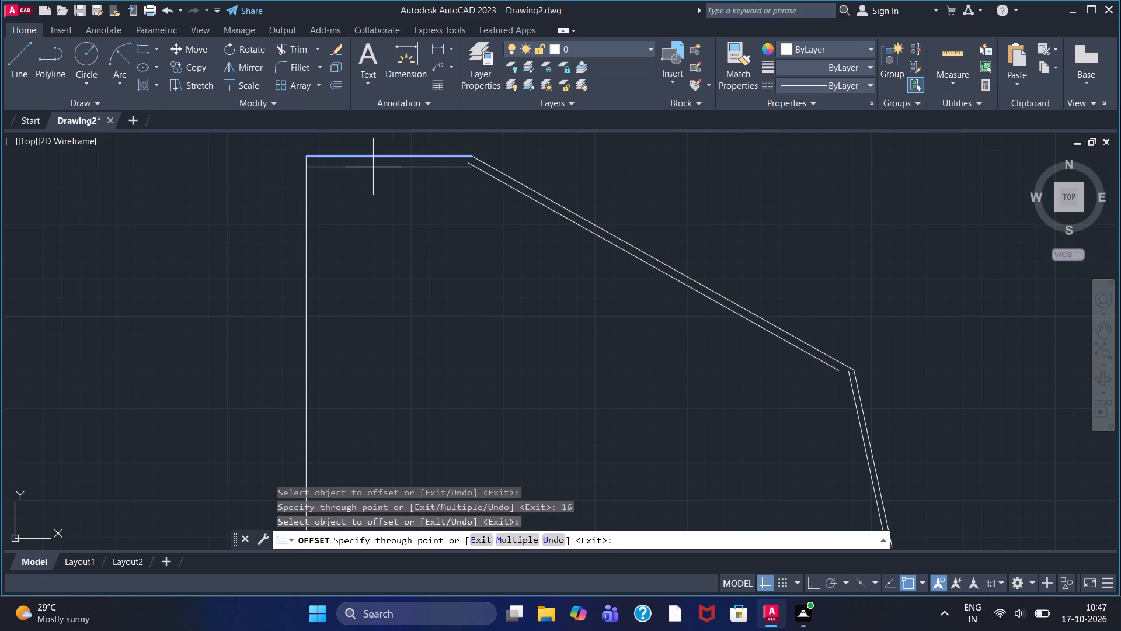
text(16)
key(Return)
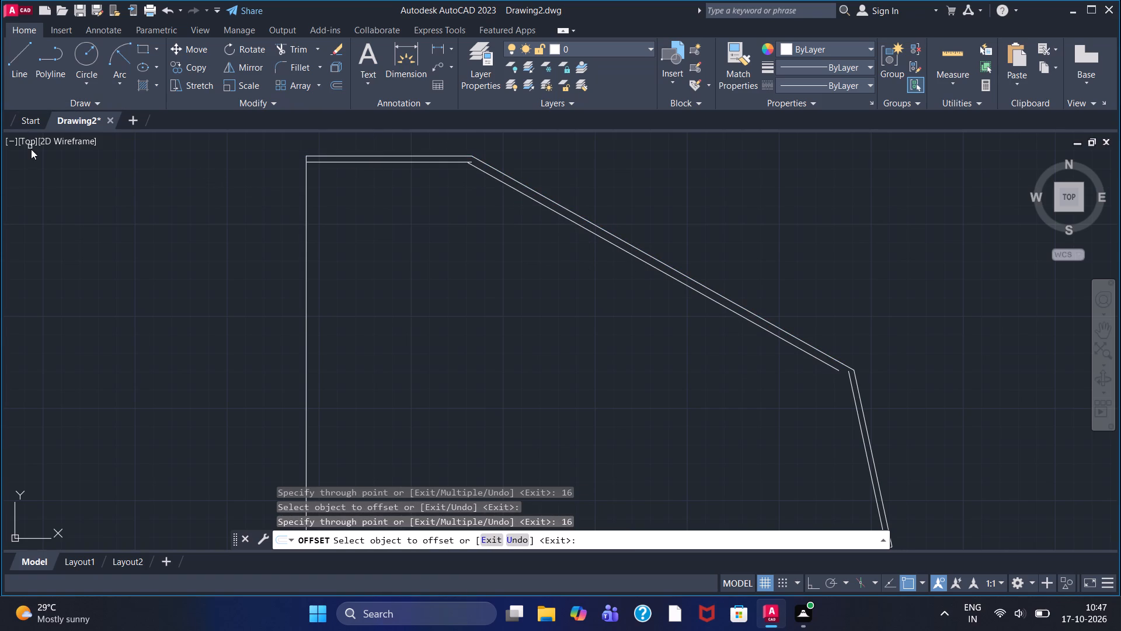
key(Escape)
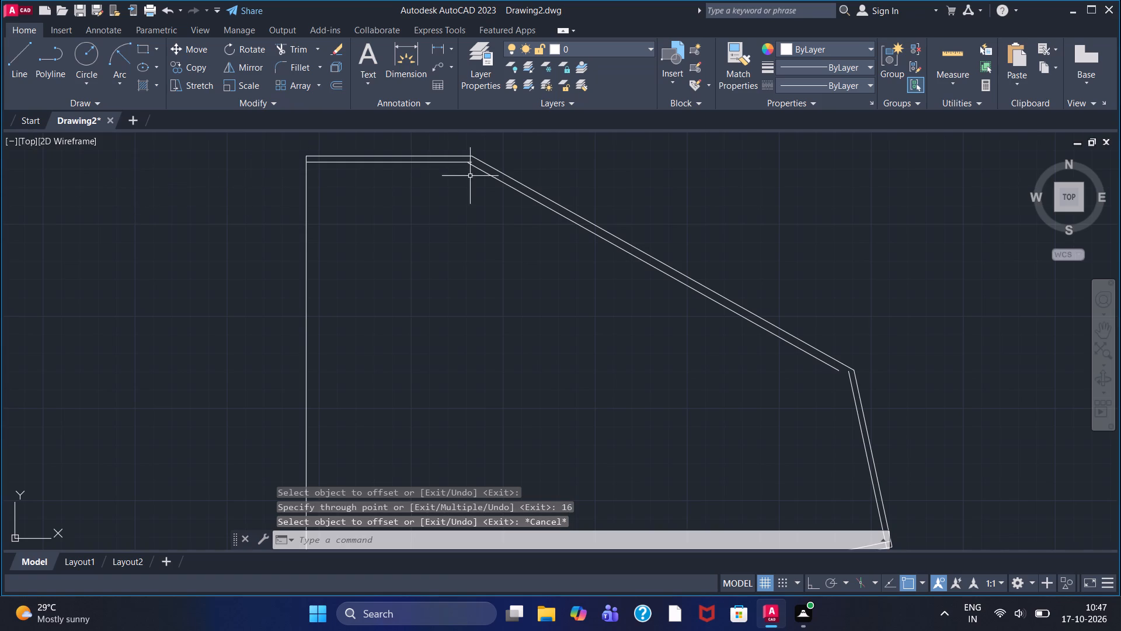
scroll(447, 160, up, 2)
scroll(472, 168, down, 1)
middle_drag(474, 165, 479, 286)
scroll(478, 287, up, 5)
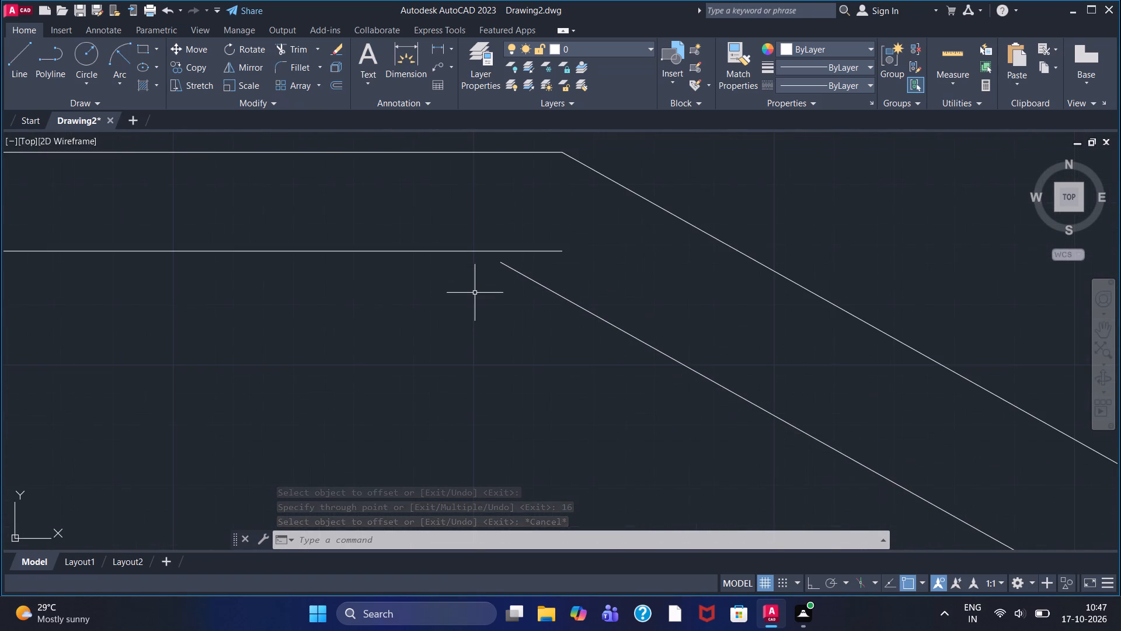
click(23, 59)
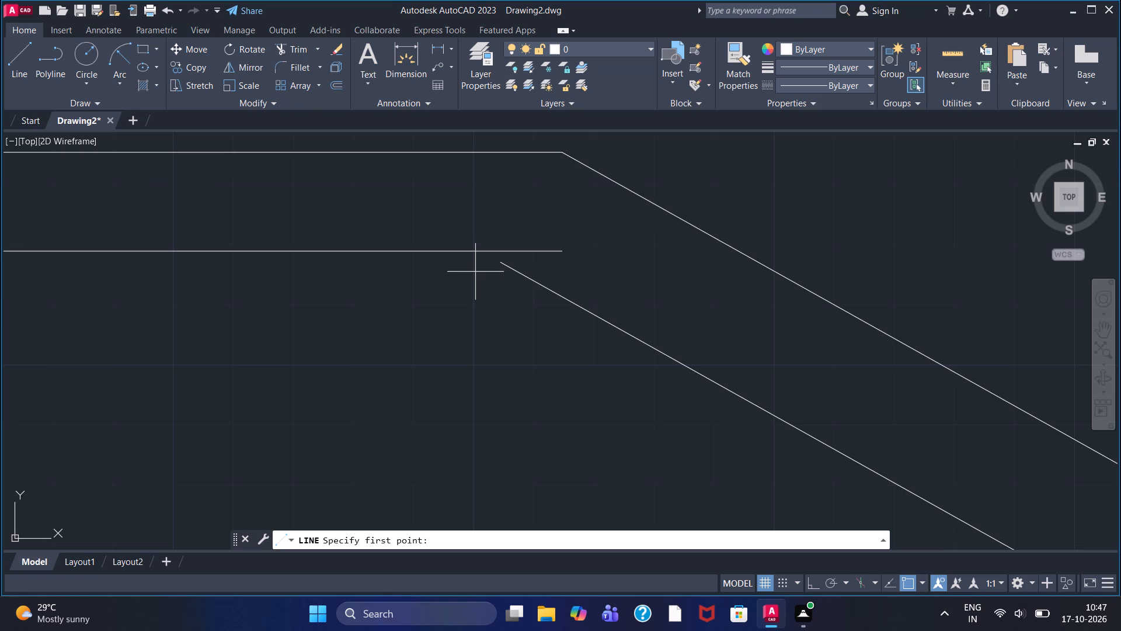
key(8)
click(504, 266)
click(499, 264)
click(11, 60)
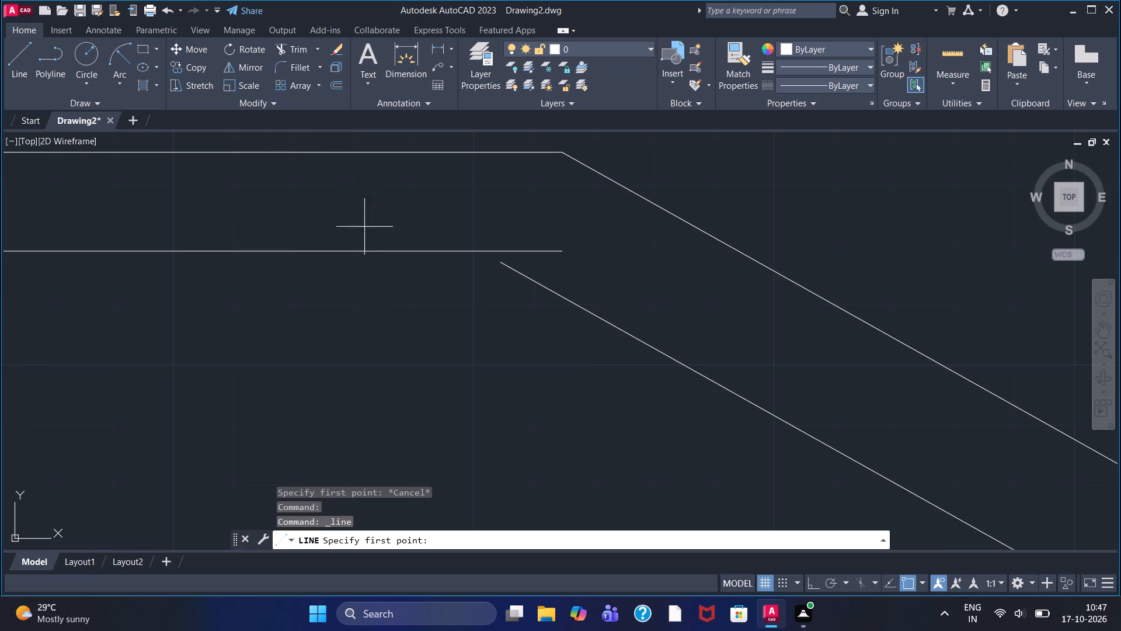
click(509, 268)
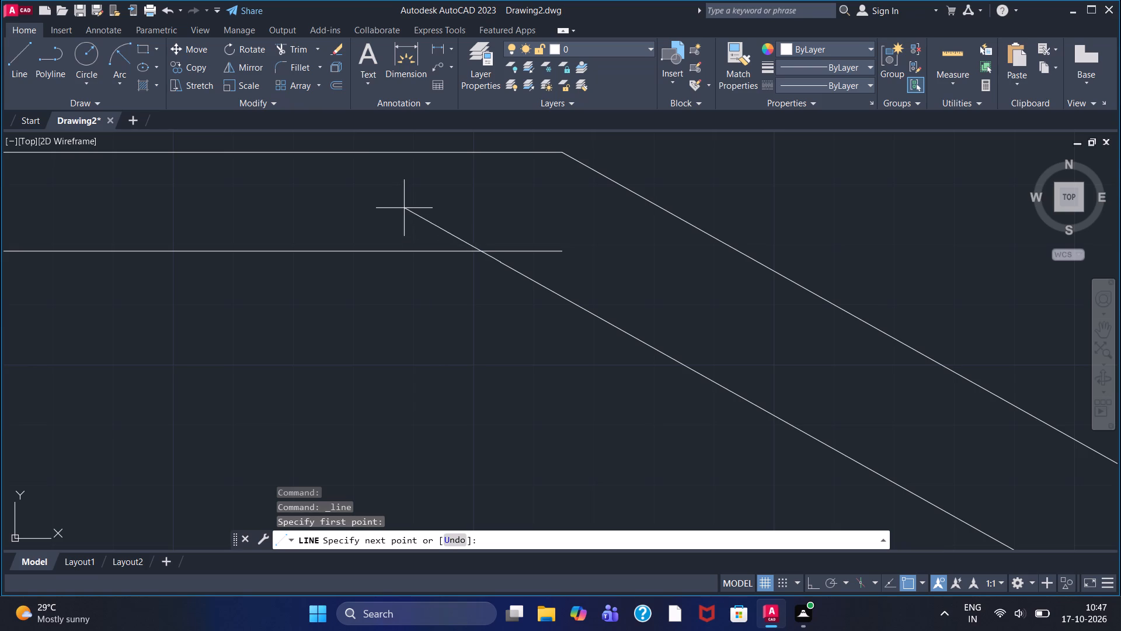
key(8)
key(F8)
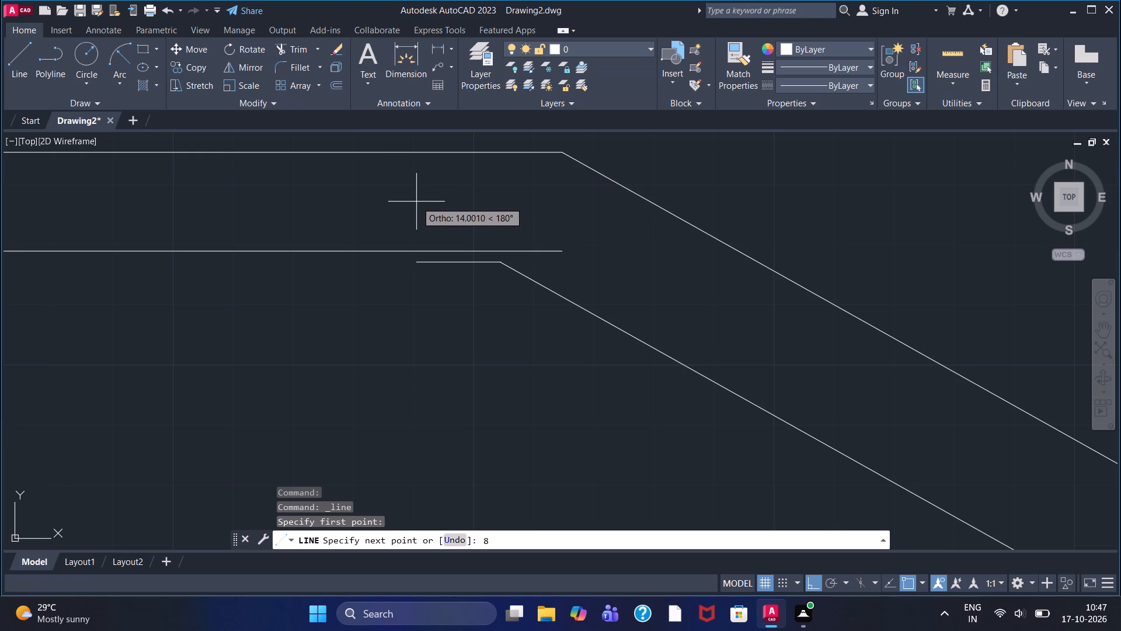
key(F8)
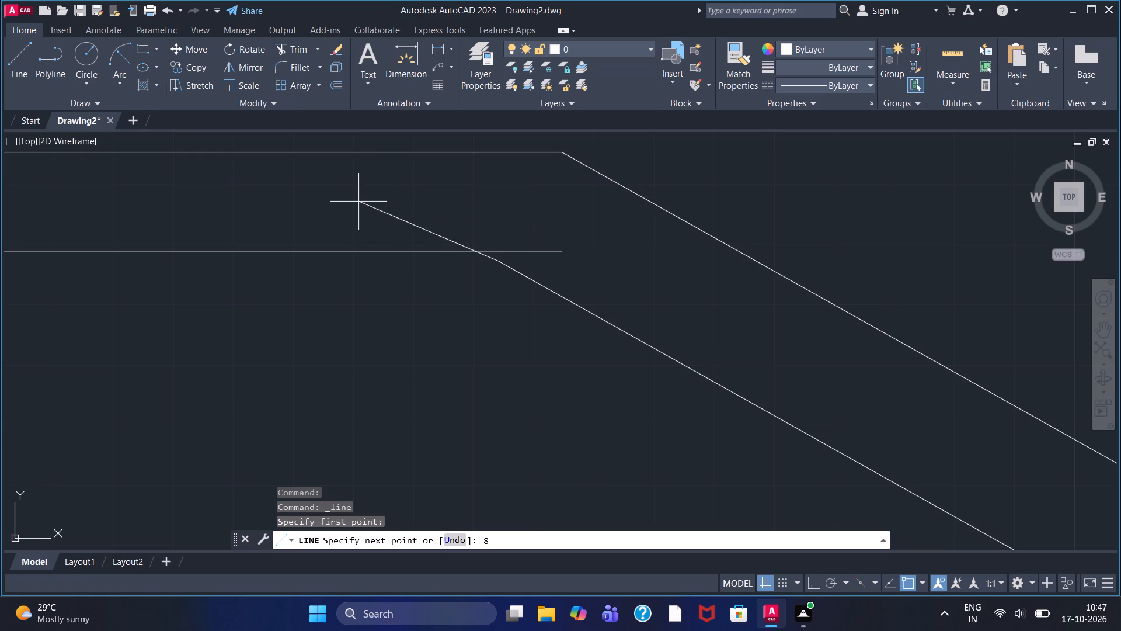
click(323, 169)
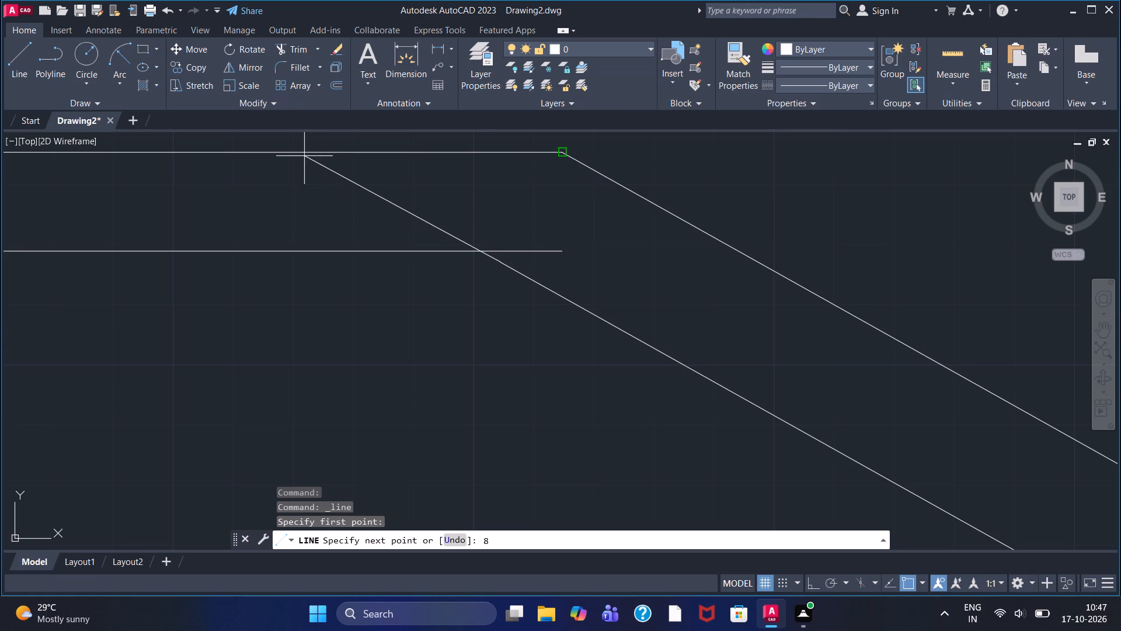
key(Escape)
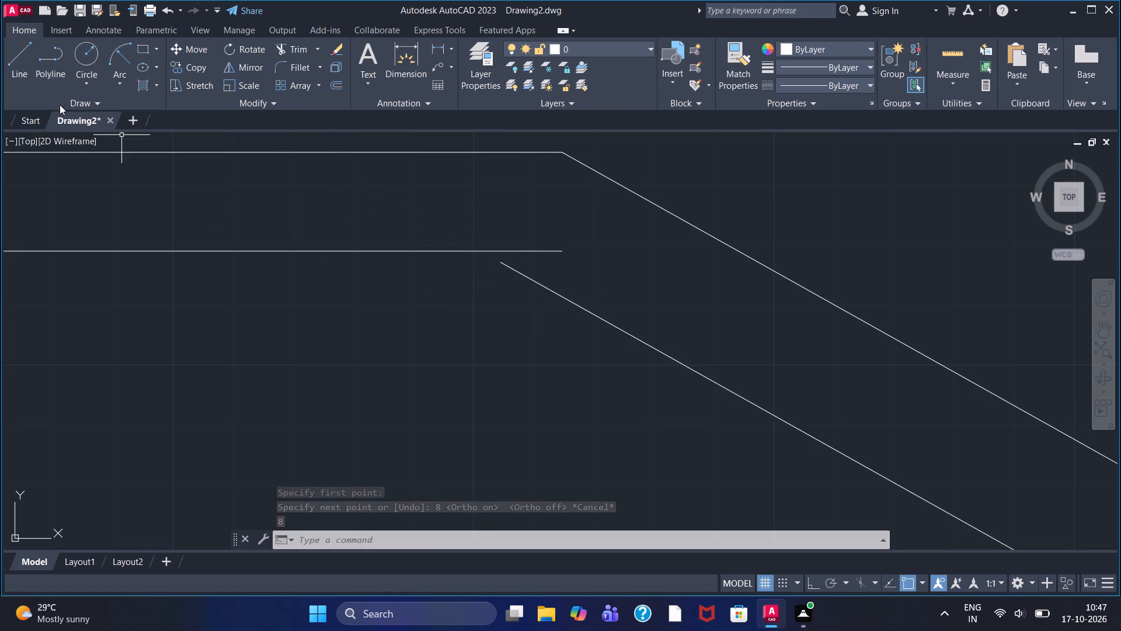
Draw a line extending the inner sloping line from its upper end, past the inner top line.
click(30, 69)
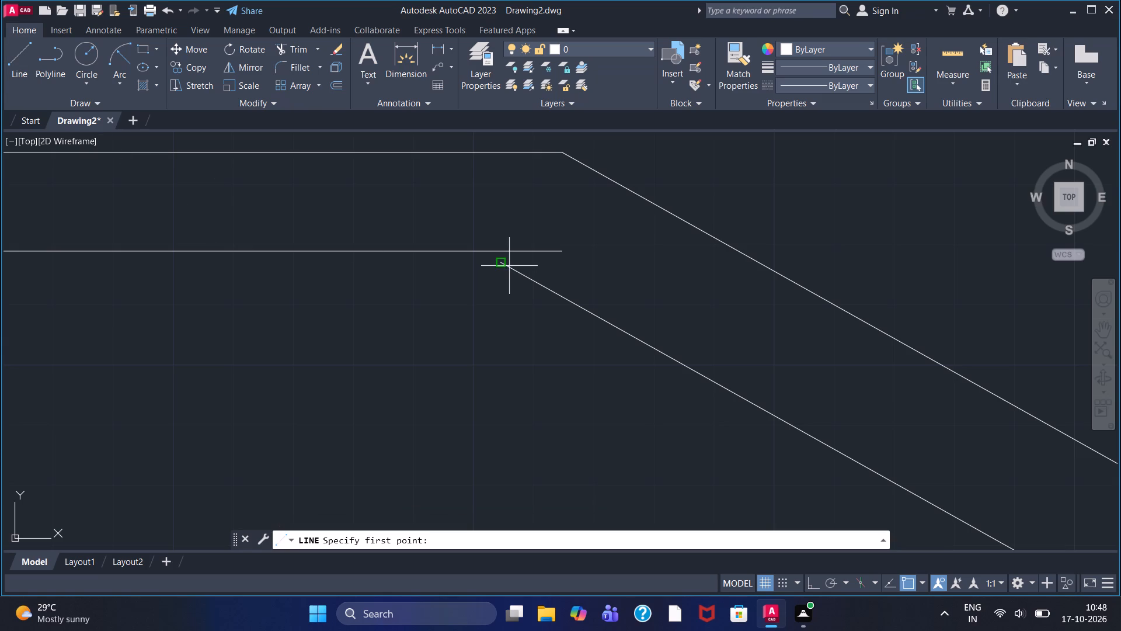
click(502, 264)
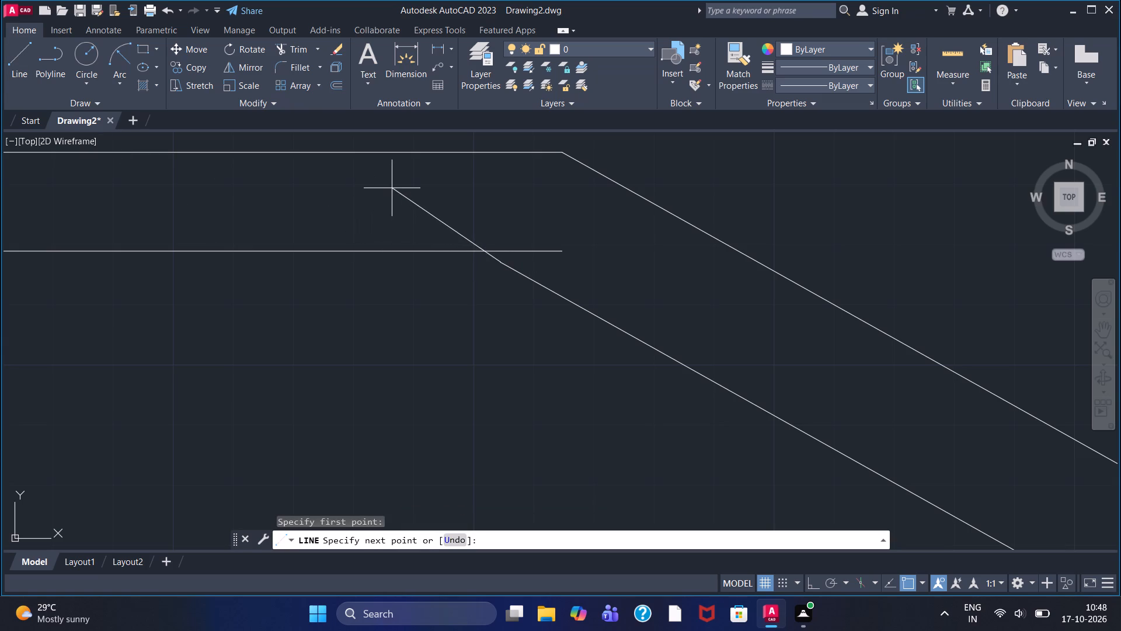
click(364, 186)
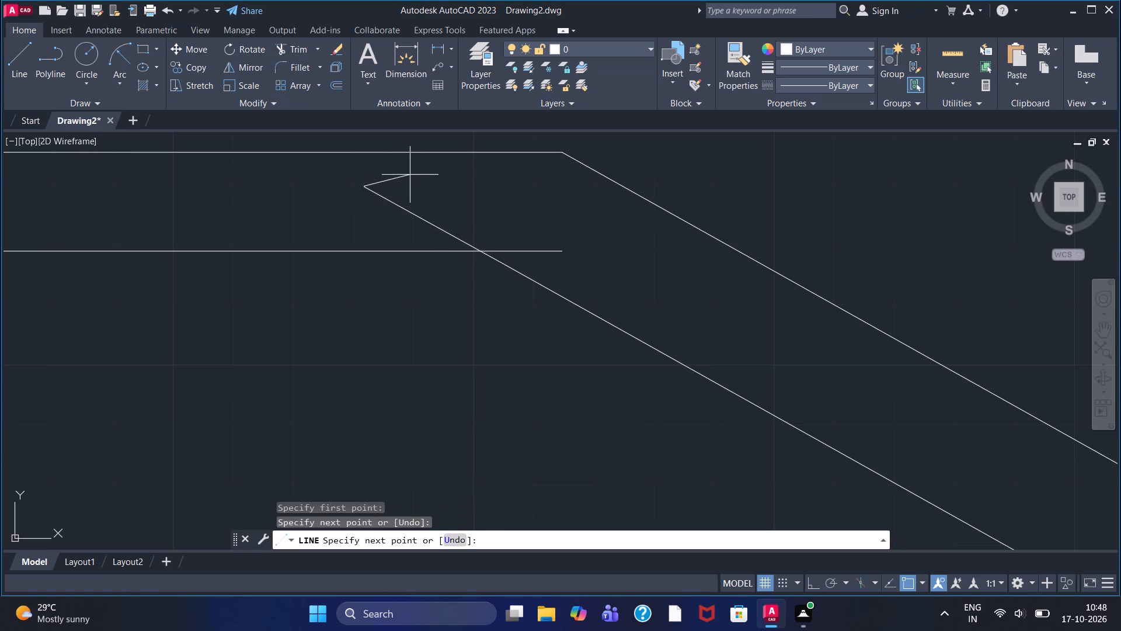
right_click(414, 173)
click(449, 183)
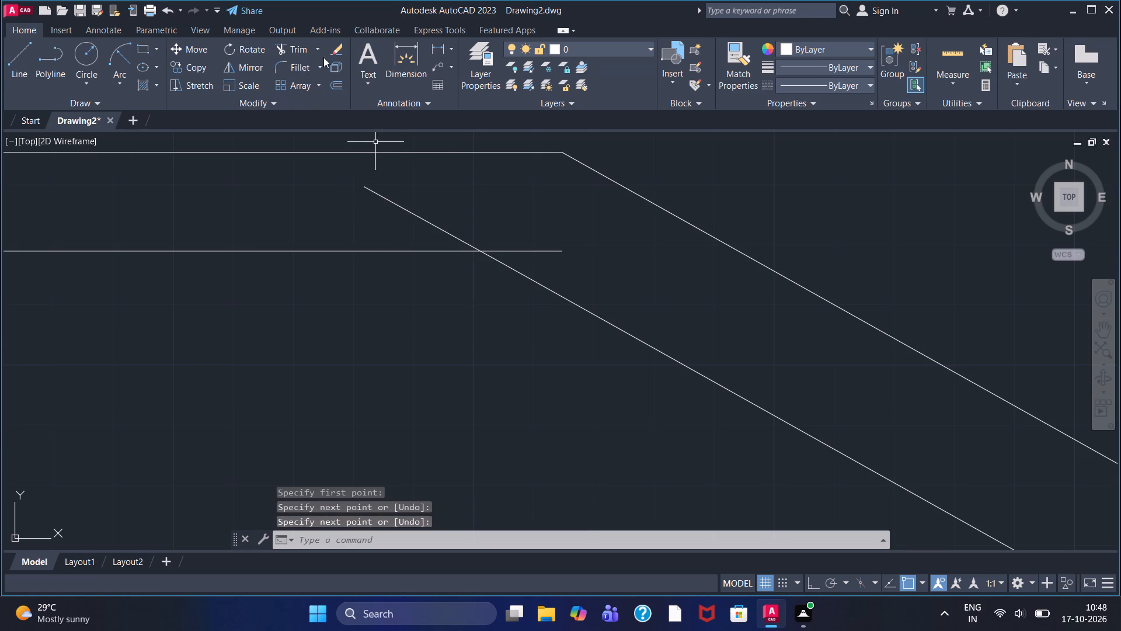
Trim the overhanging ends of the inner top line and the extension line where they cross.
click(290, 43)
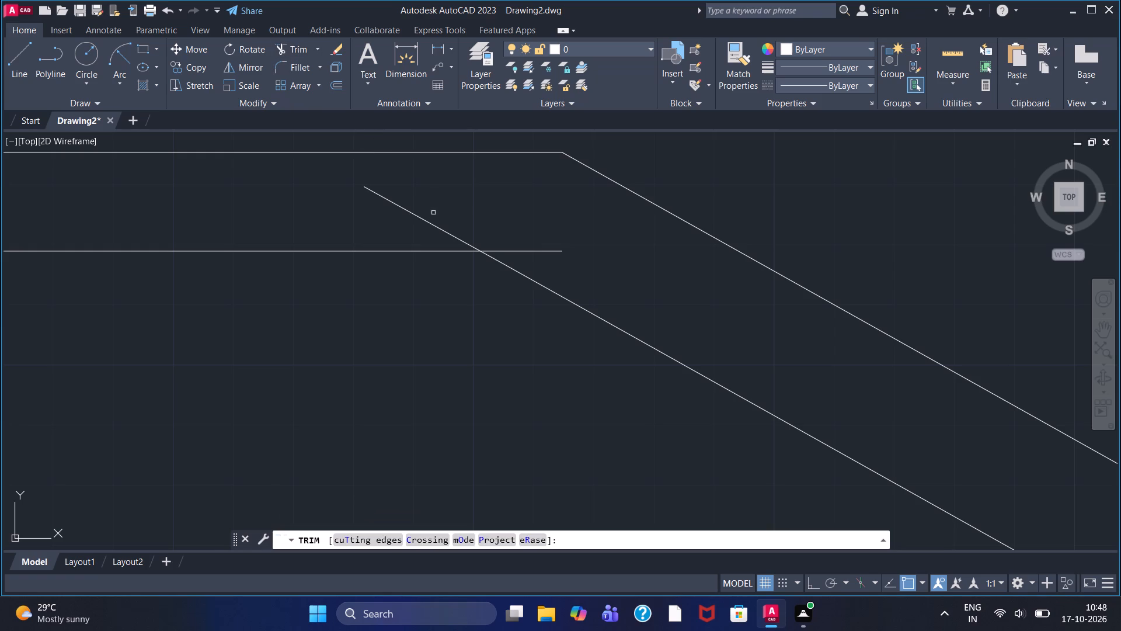
click(433, 224)
click(528, 249)
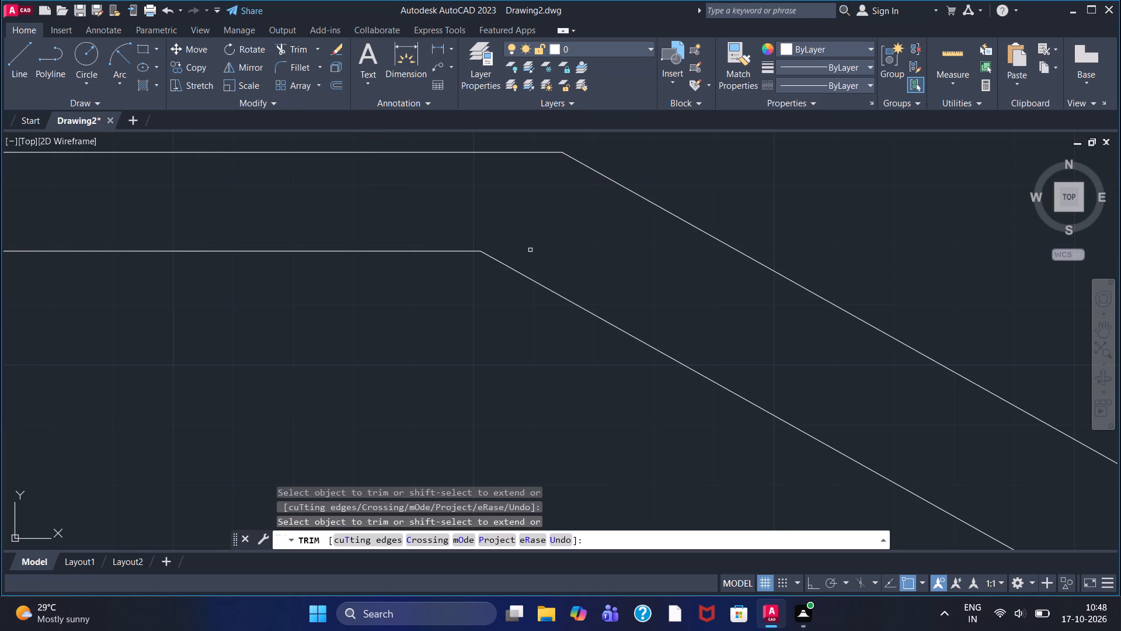
Draw a line extending the inner sloping line from its lower end, past both steep lines.
scroll(629, 269, up, 1)
scroll(626, 266, down, 3)
scroll(697, 418, down, 2)
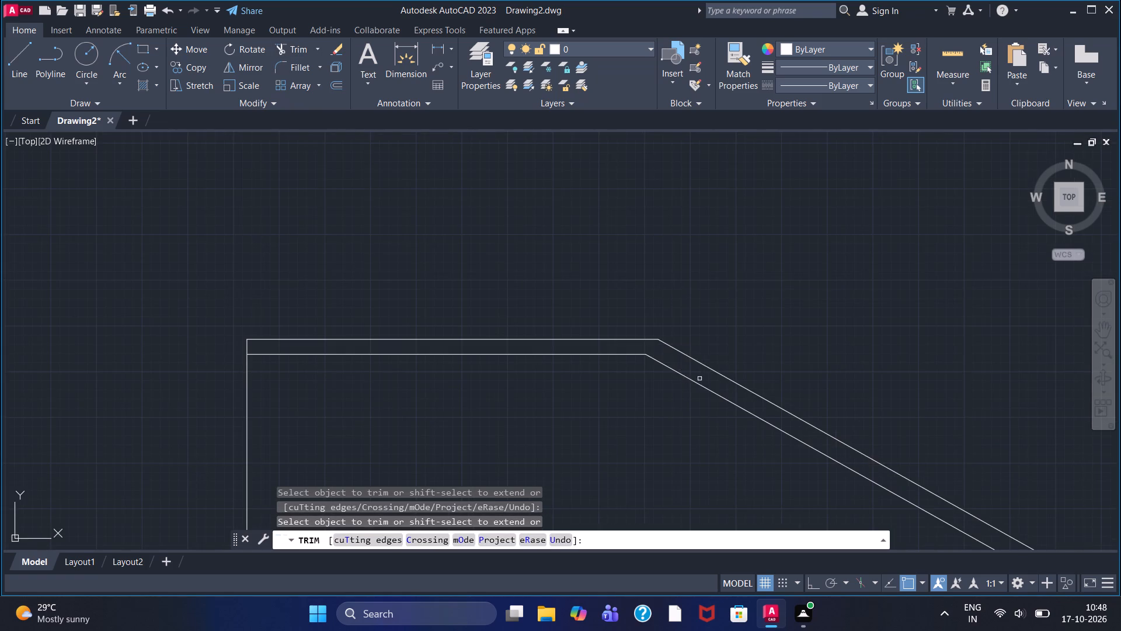
scroll(843, 502, down, 1)
middle_drag(838, 505, 361, 256)
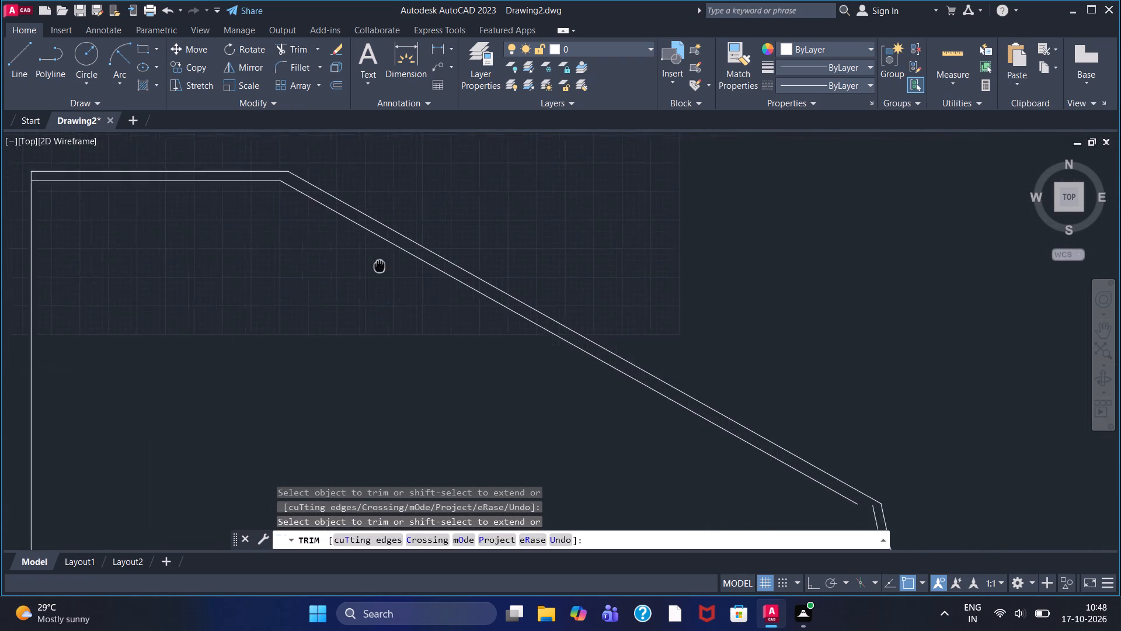
middle_drag(361, 256, 243, 197)
scroll(708, 447, up, 5)
scroll(705, 405, down, 1)
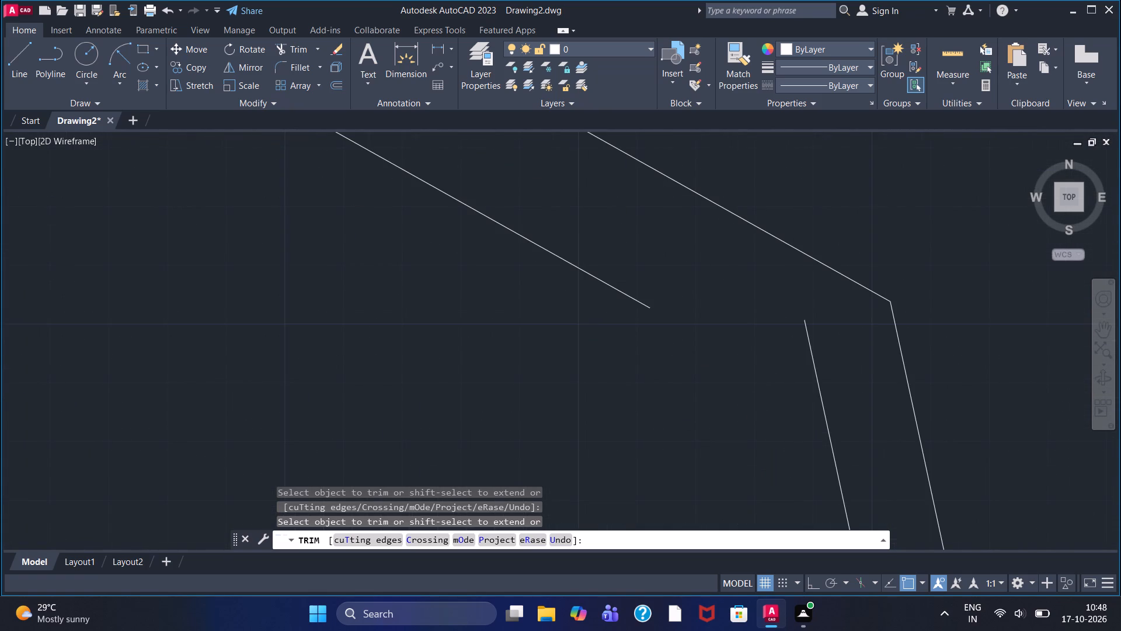
scroll(705, 404, up, 1)
scroll(705, 404, down, 1)
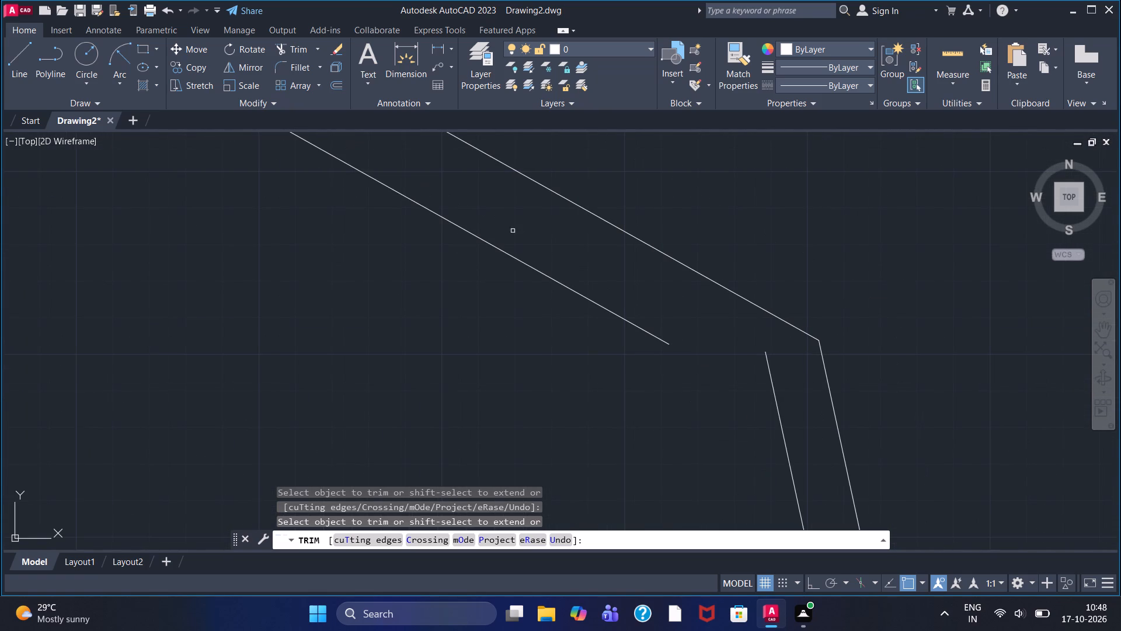
click(9, 53)
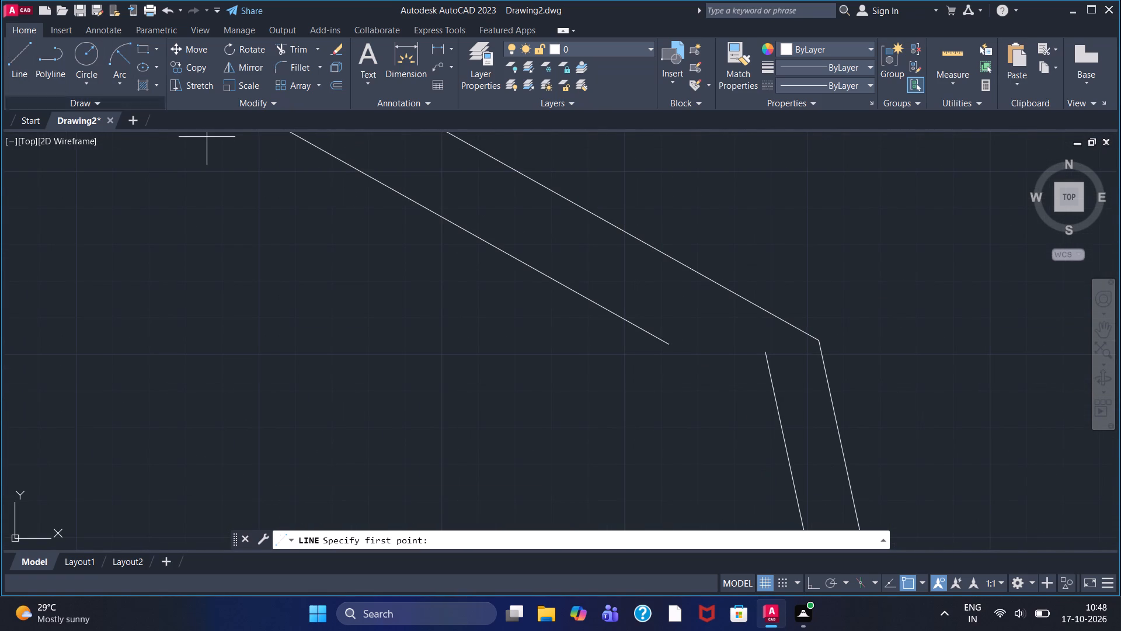
click(670, 345)
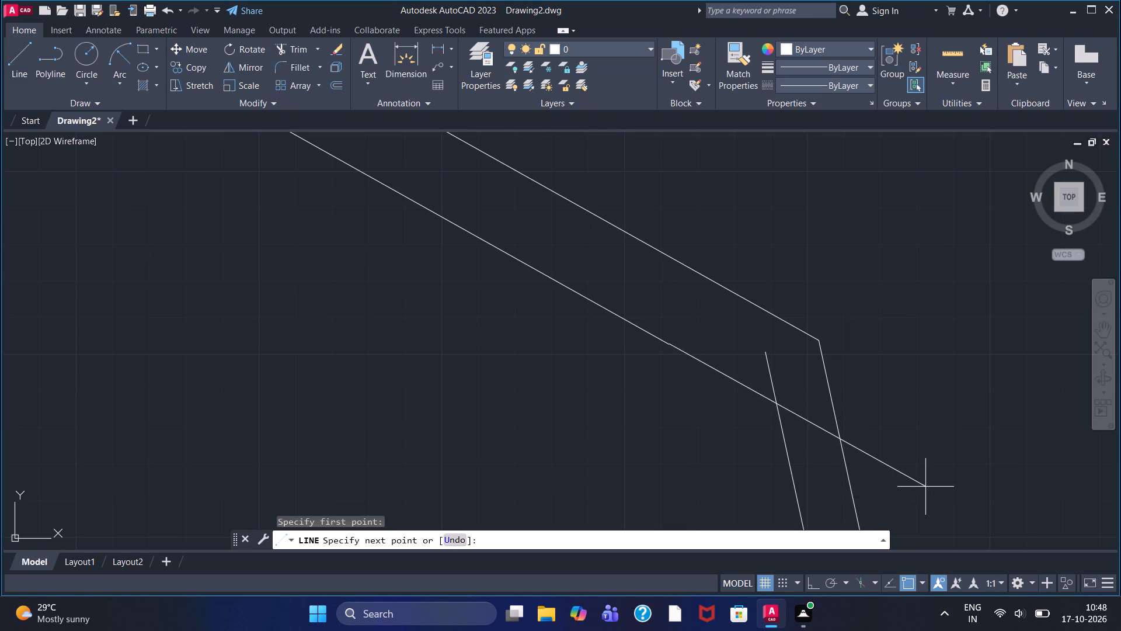
click(955, 508)
right_click(924, 434)
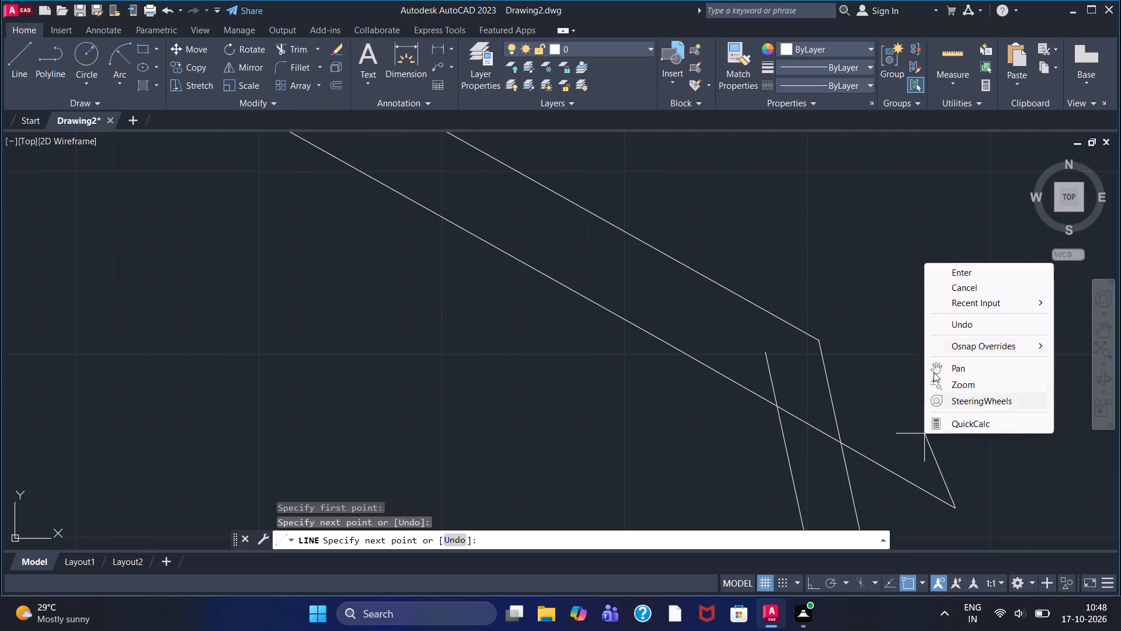
click(961, 276)
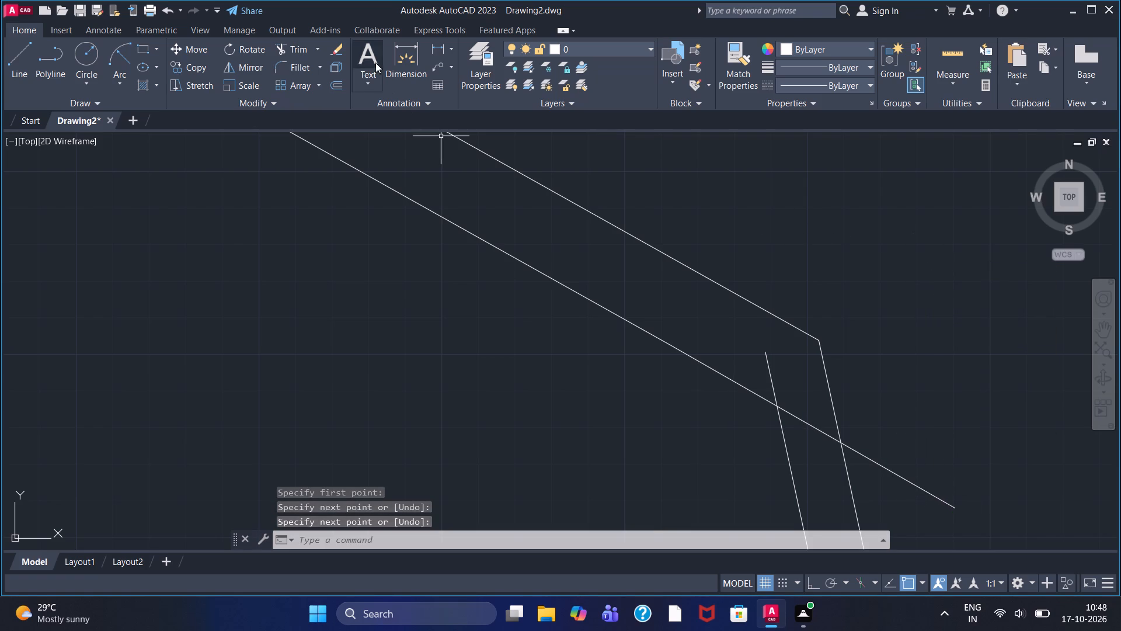
Trim the steep inner line's overhang and the extension line's excess beyond it to form a clean inner corner.
click(284, 48)
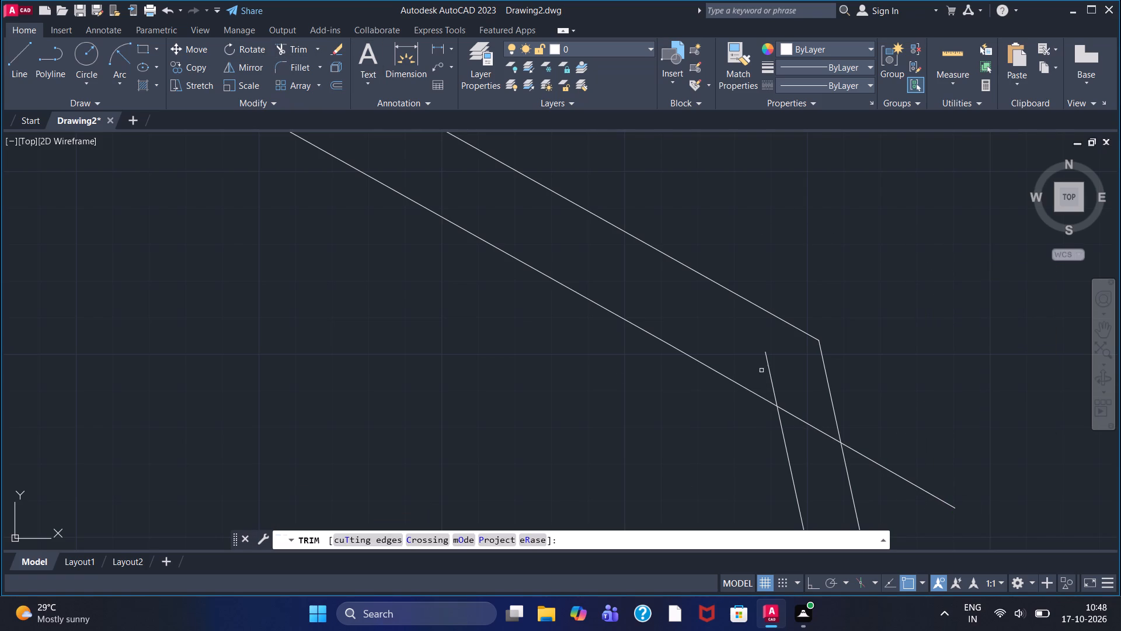
click(769, 373)
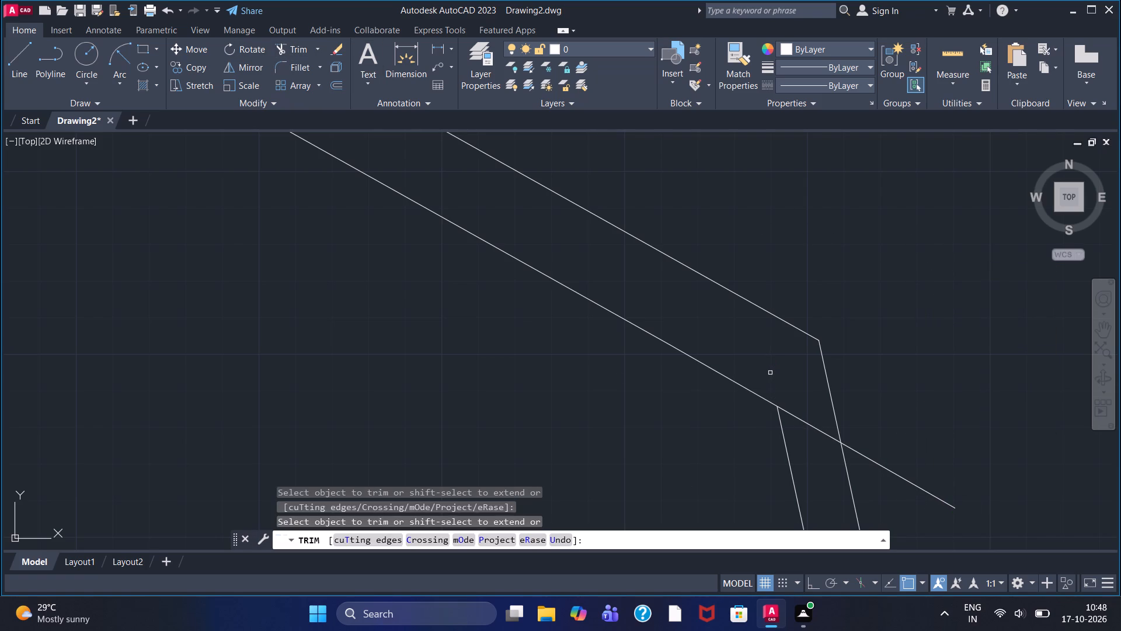
click(798, 421)
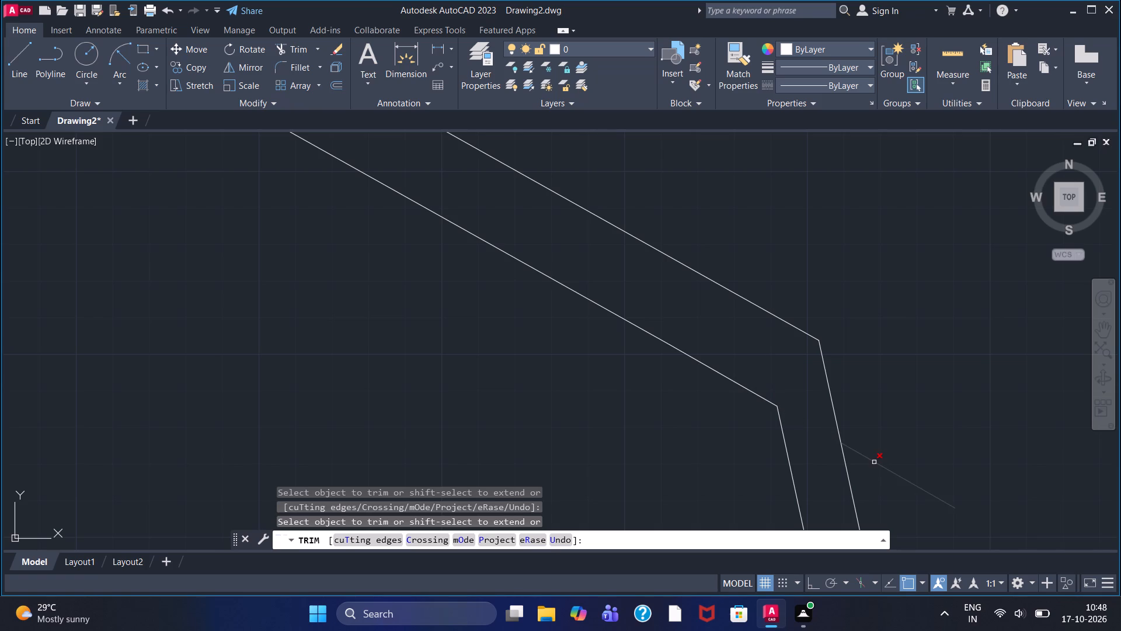
click(874, 462)
Examine the whole double-line outline, from the cleaned inner corners to the stepped base.
scroll(807, 441, up, 1)
scroll(807, 439, down, 5)
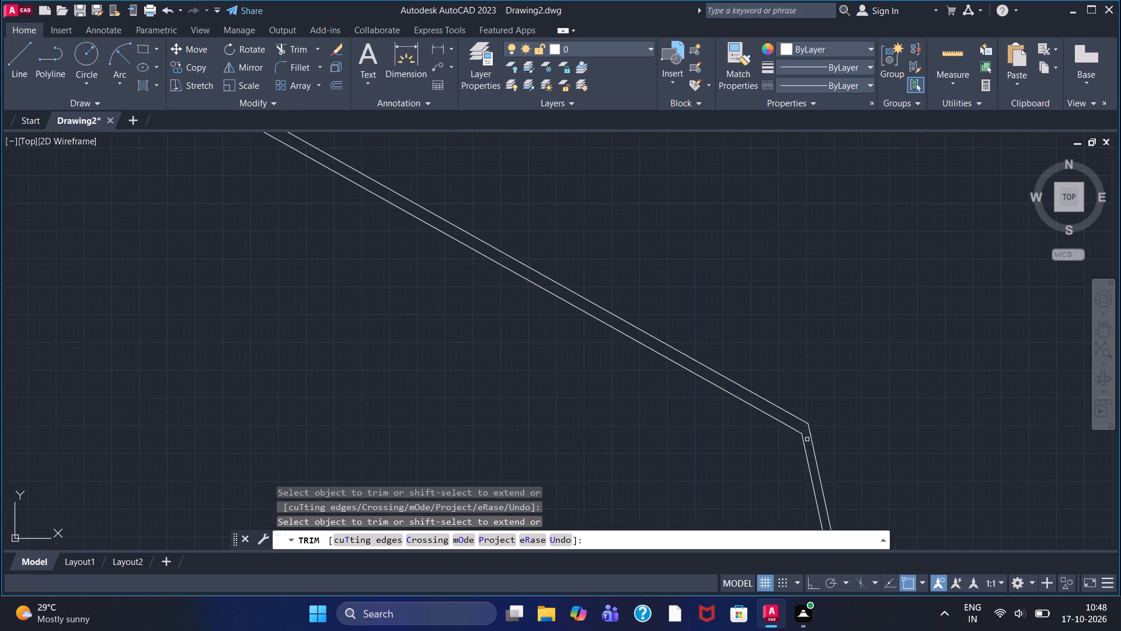
scroll(807, 439, down, 2)
middle_drag(750, 531, 708, 454)
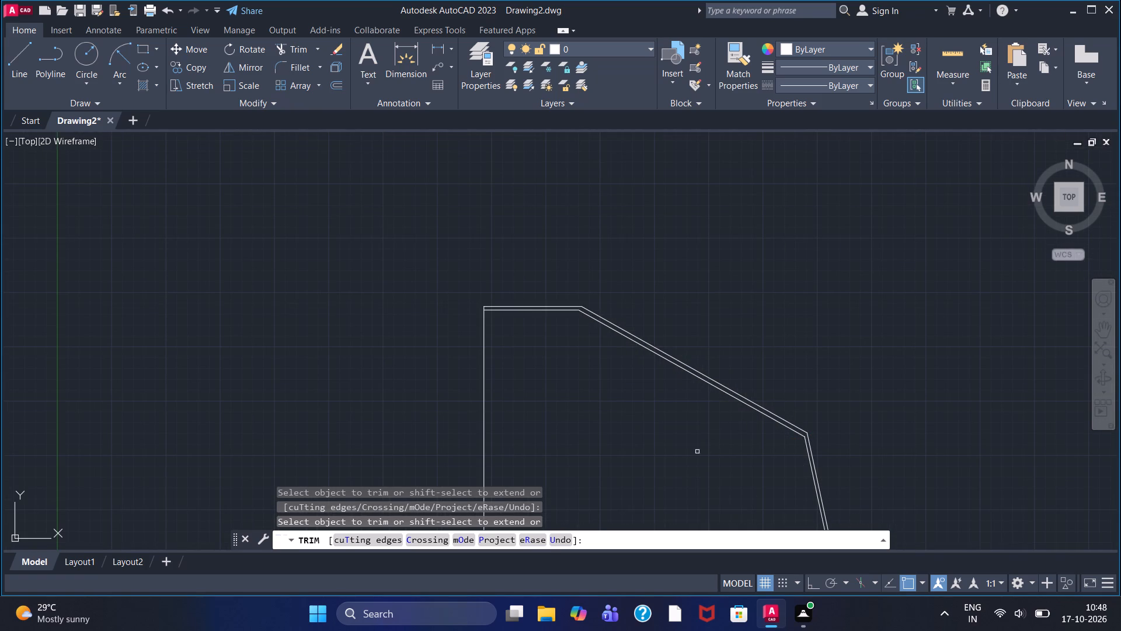
middle_drag(697, 452, 658, 334)
scroll(627, 344, down, 1)
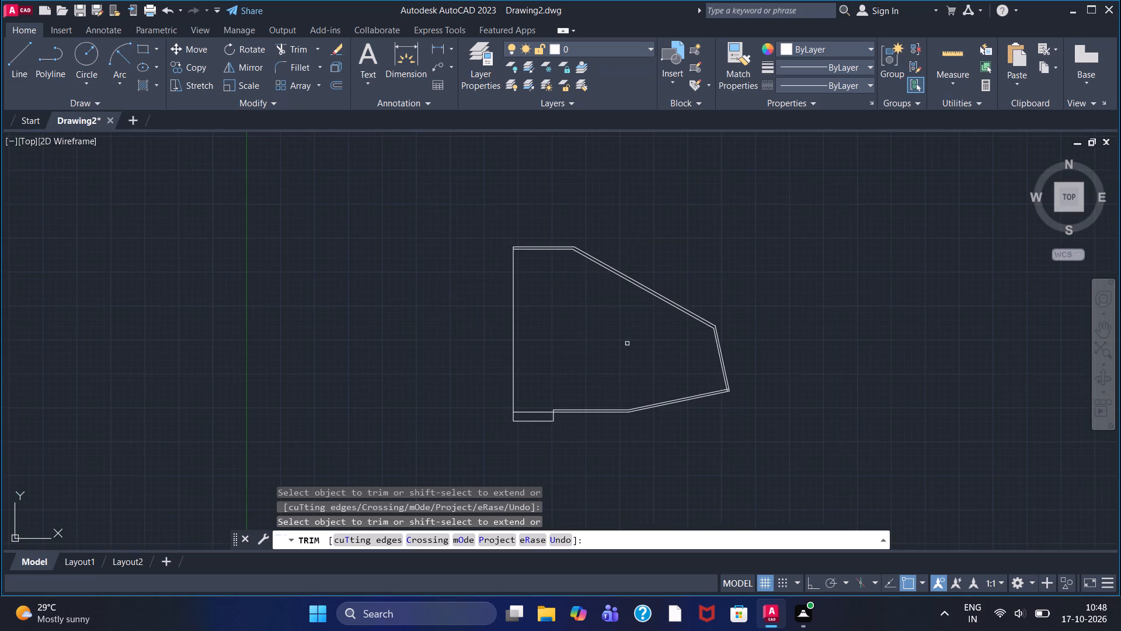
scroll(627, 344, up, 1)
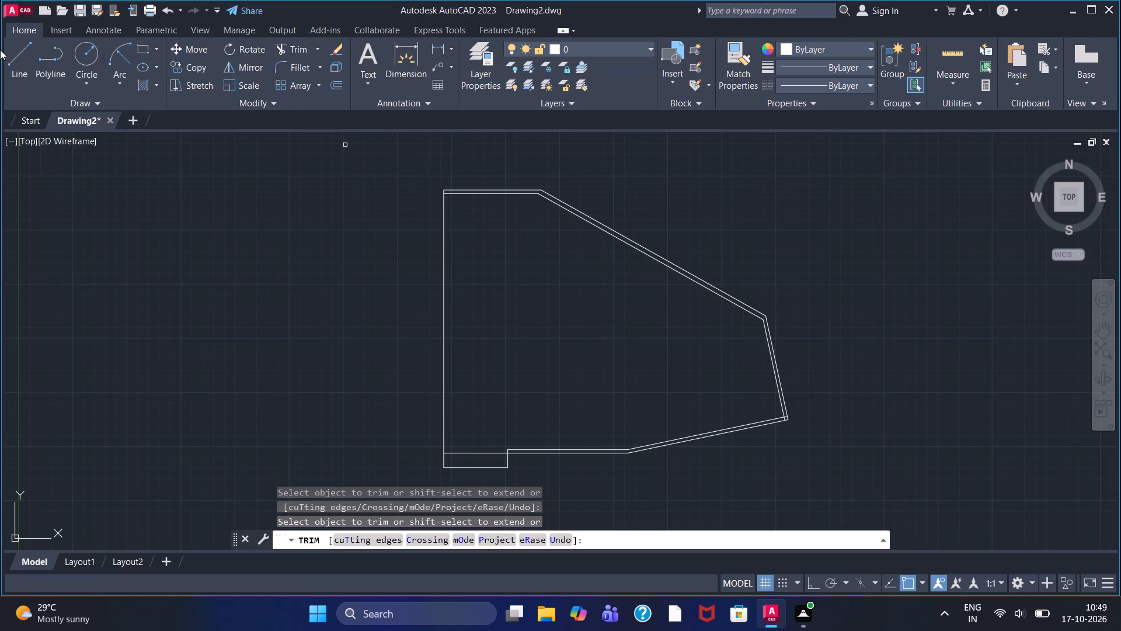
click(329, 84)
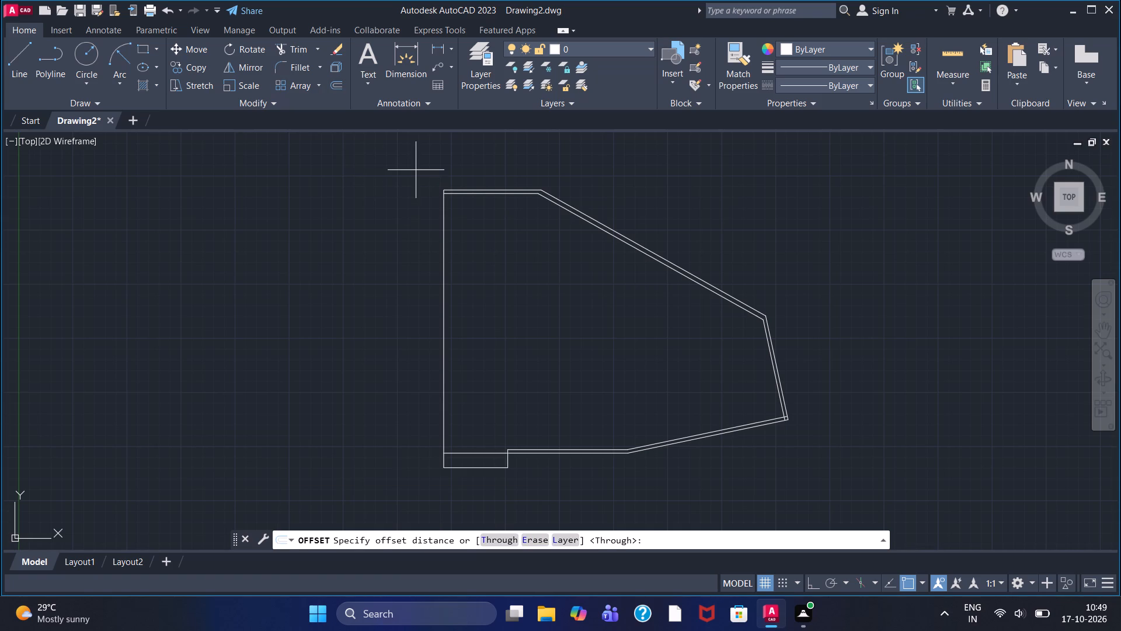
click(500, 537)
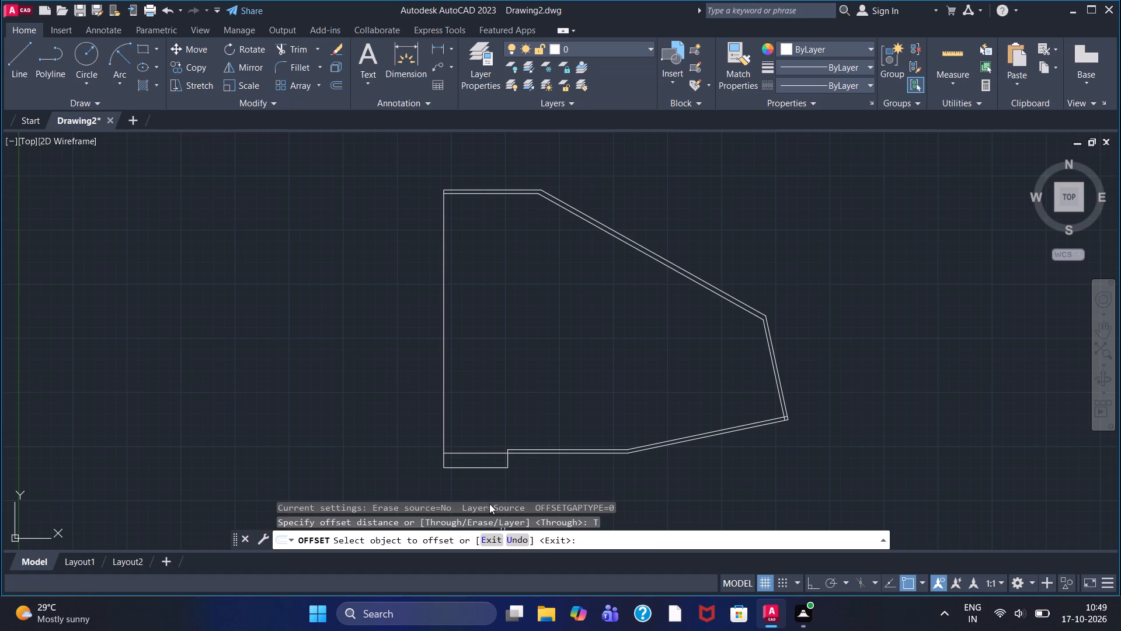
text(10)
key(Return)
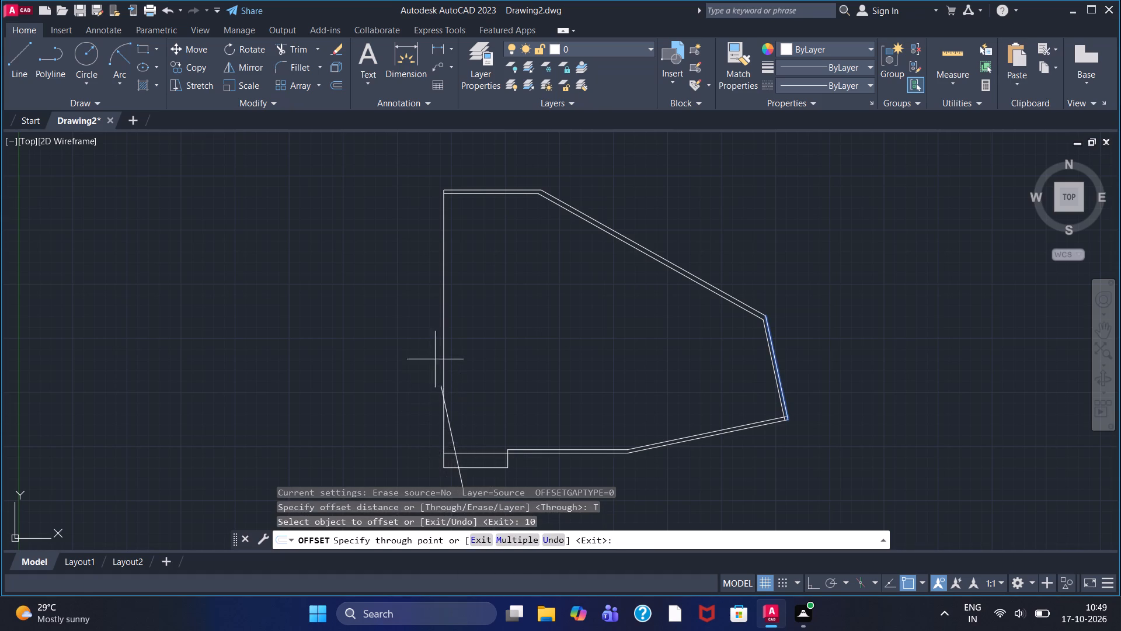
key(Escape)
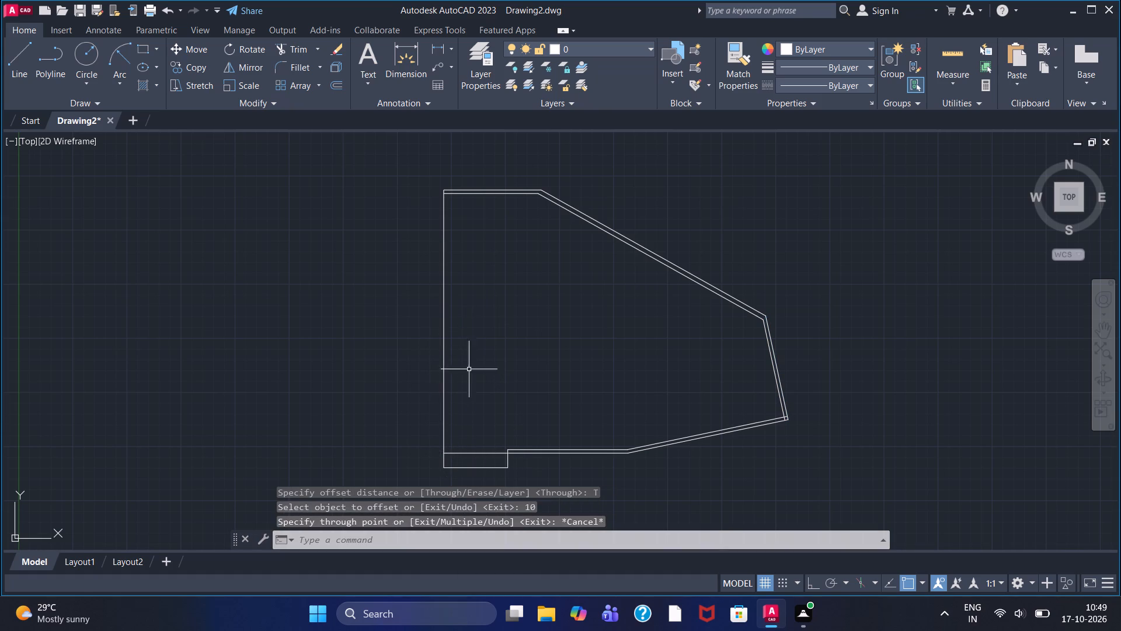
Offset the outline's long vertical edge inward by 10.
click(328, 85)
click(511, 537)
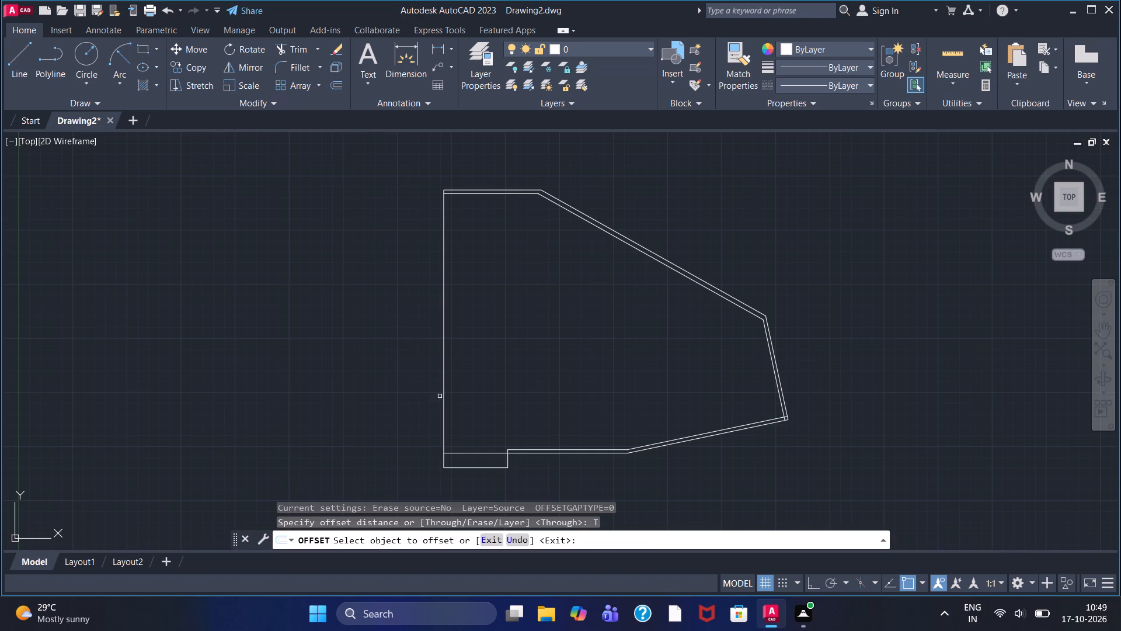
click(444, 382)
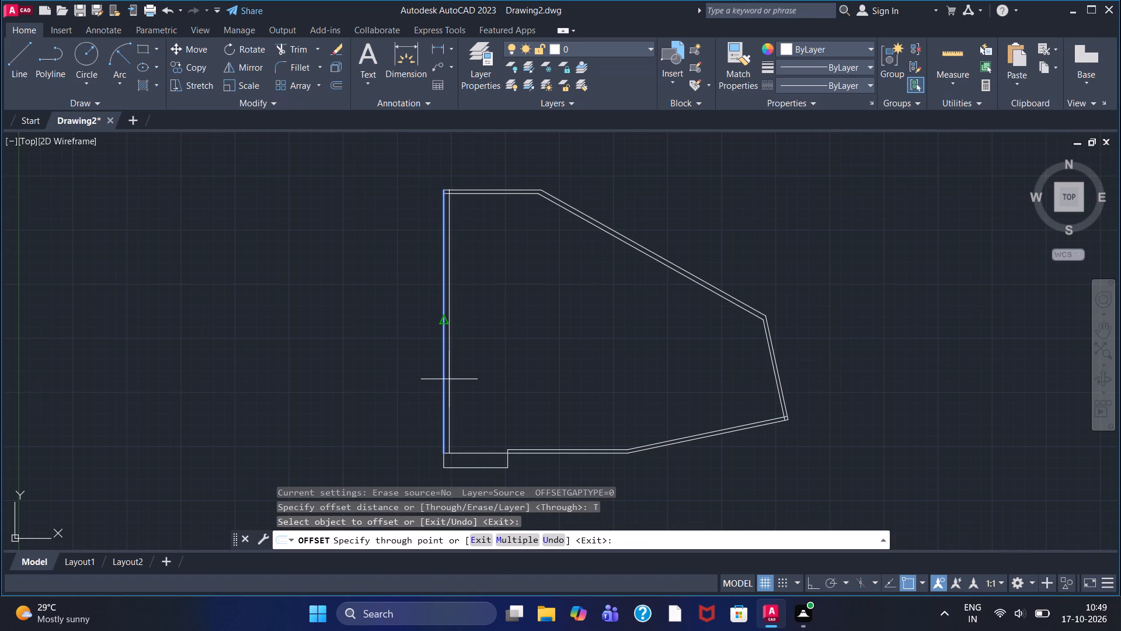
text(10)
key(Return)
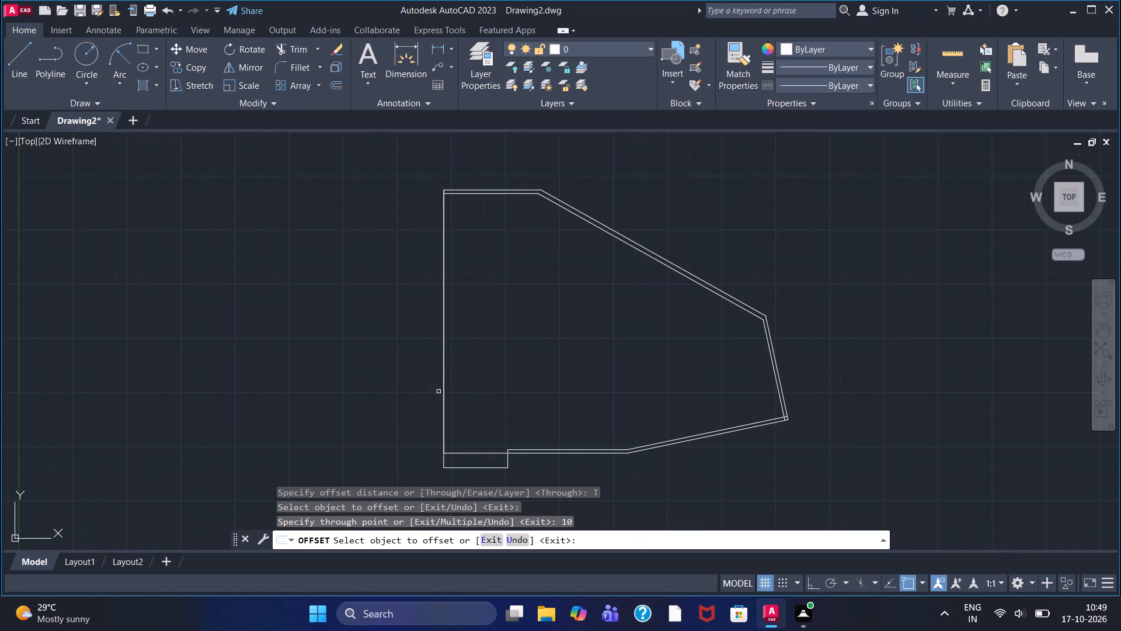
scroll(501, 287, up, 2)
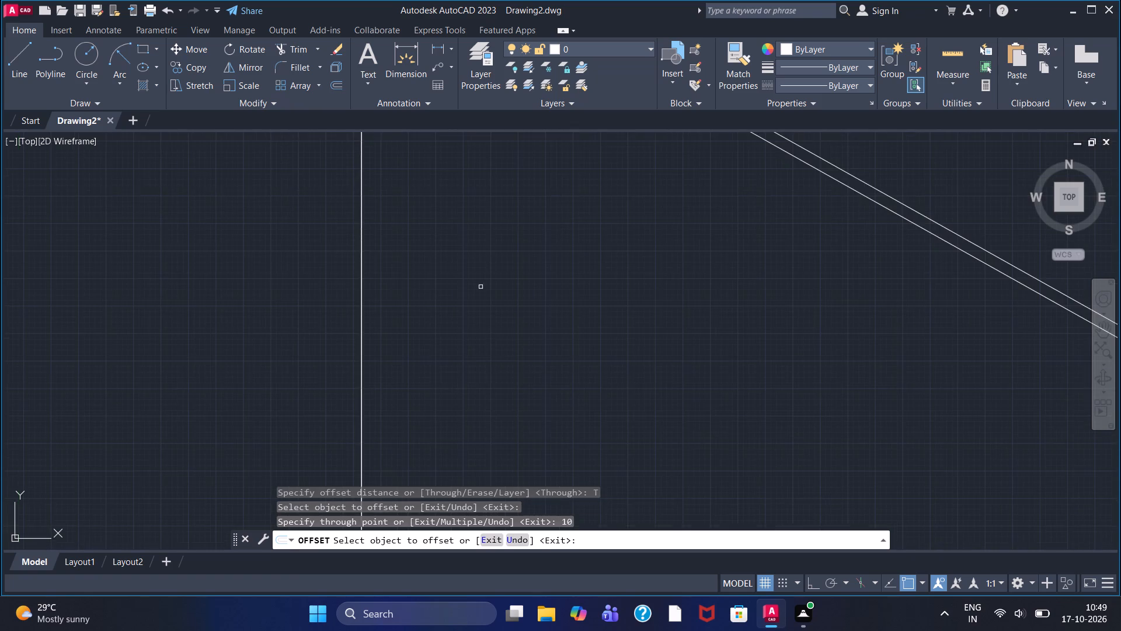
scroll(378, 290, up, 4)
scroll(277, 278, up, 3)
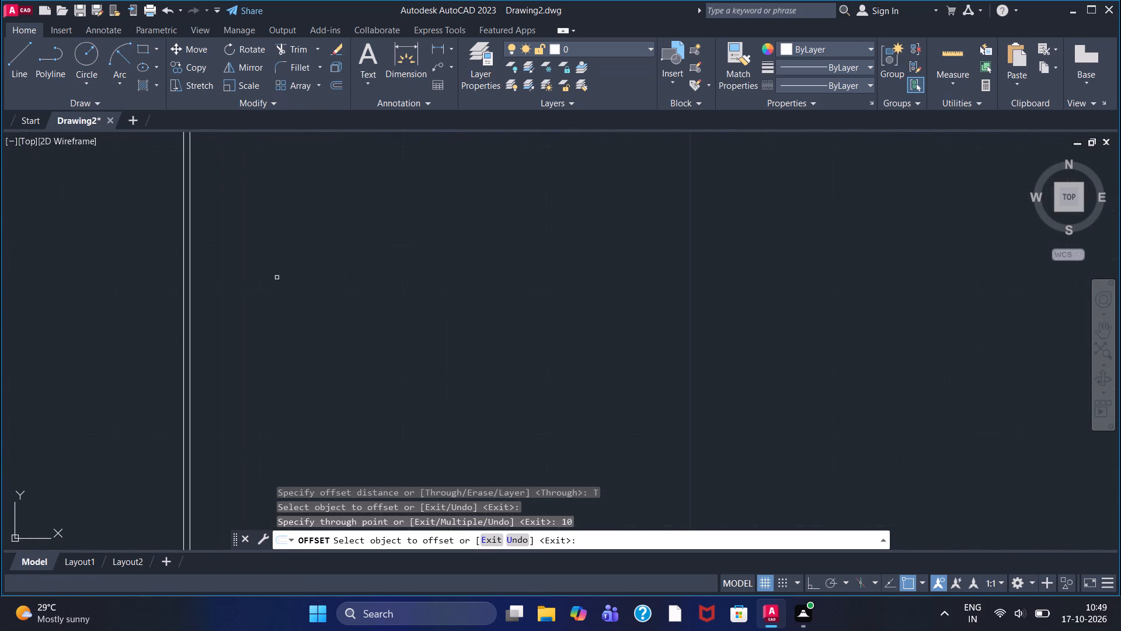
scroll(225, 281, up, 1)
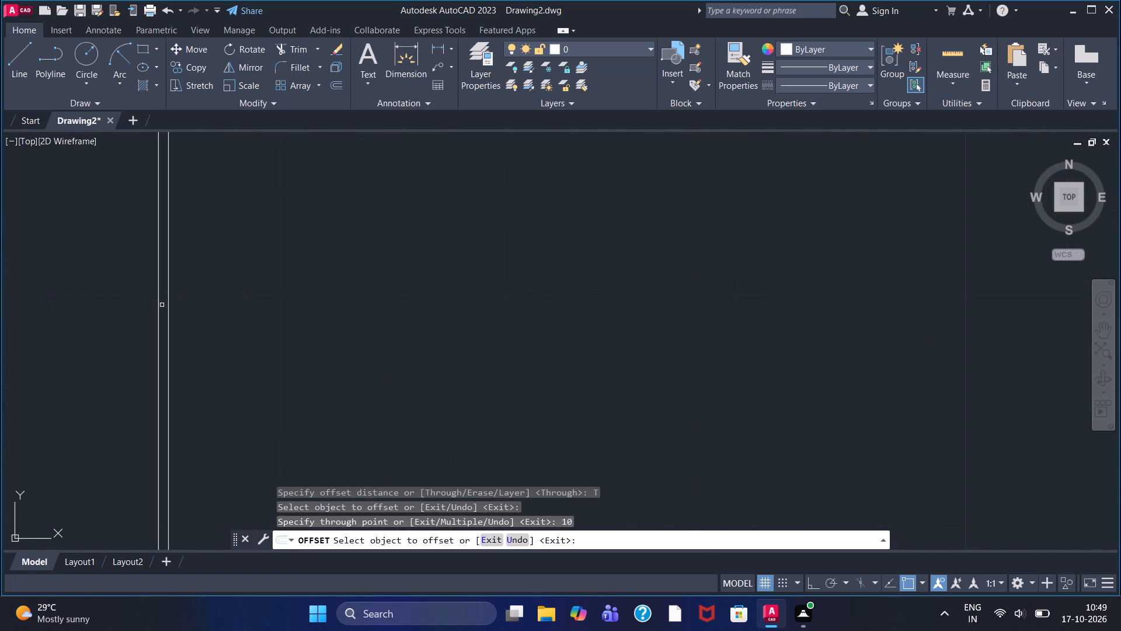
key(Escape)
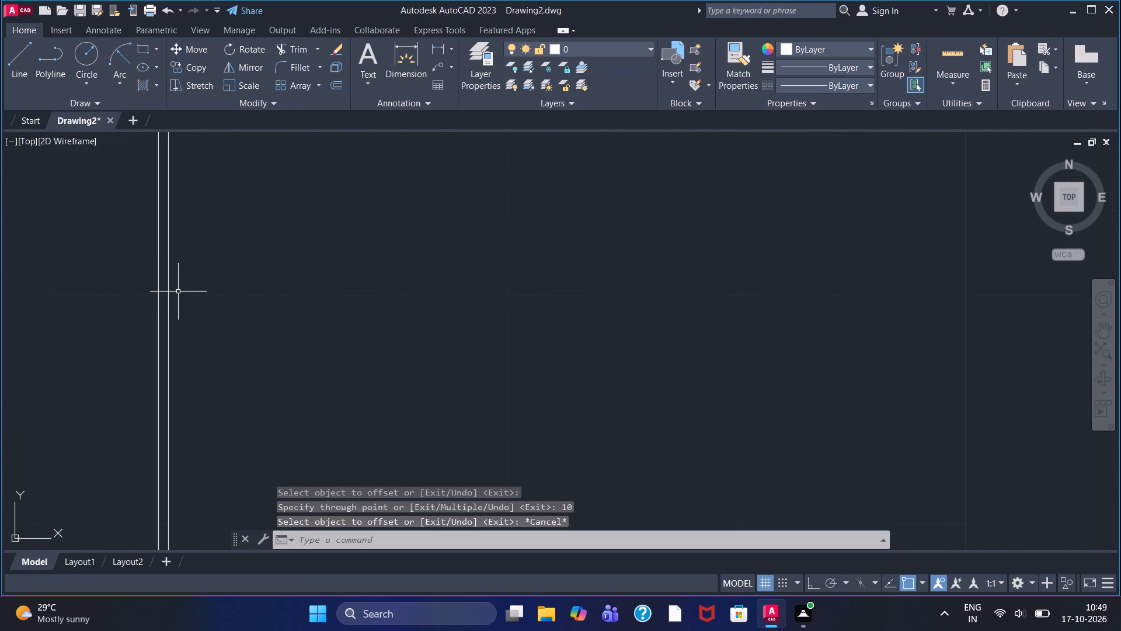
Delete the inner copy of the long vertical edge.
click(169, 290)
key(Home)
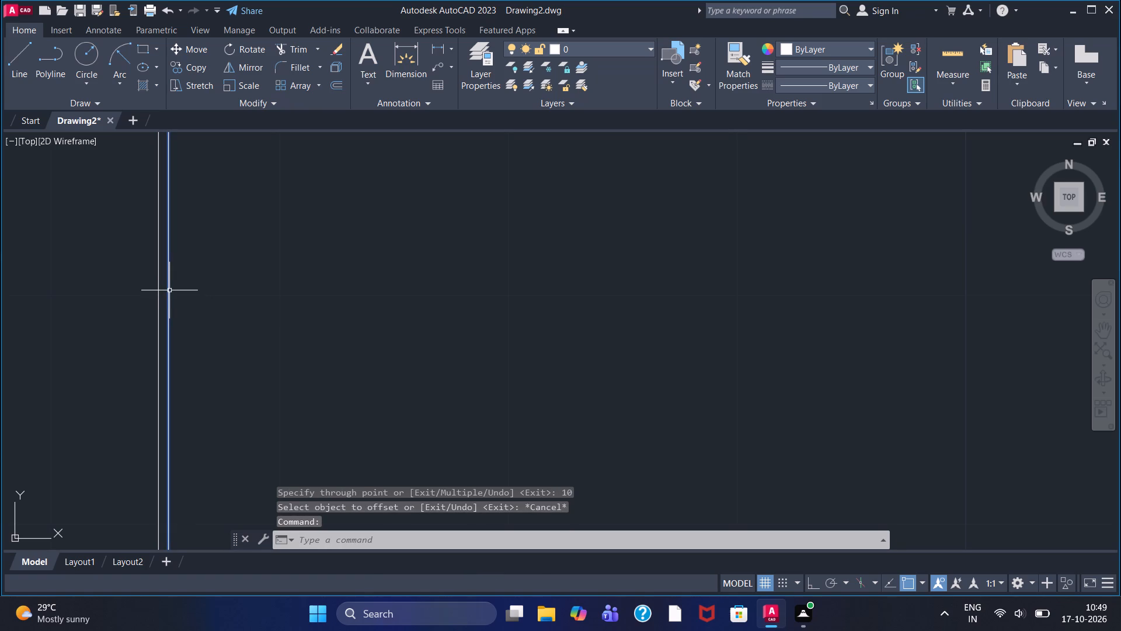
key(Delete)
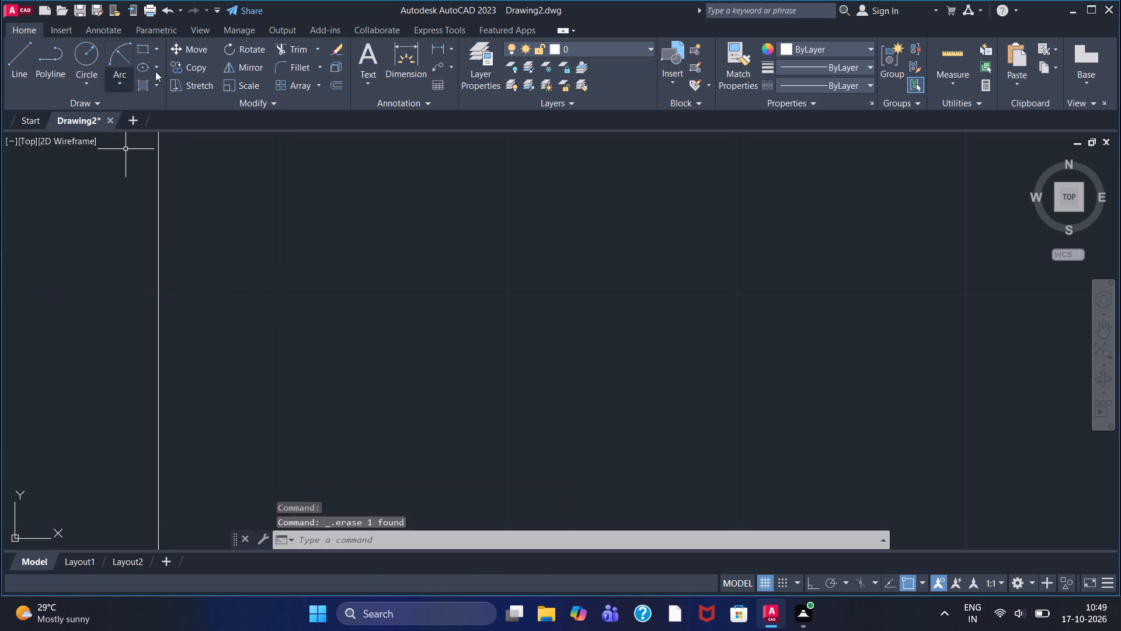
Offset the outline's long vertical edge inward by 16.
click(329, 83)
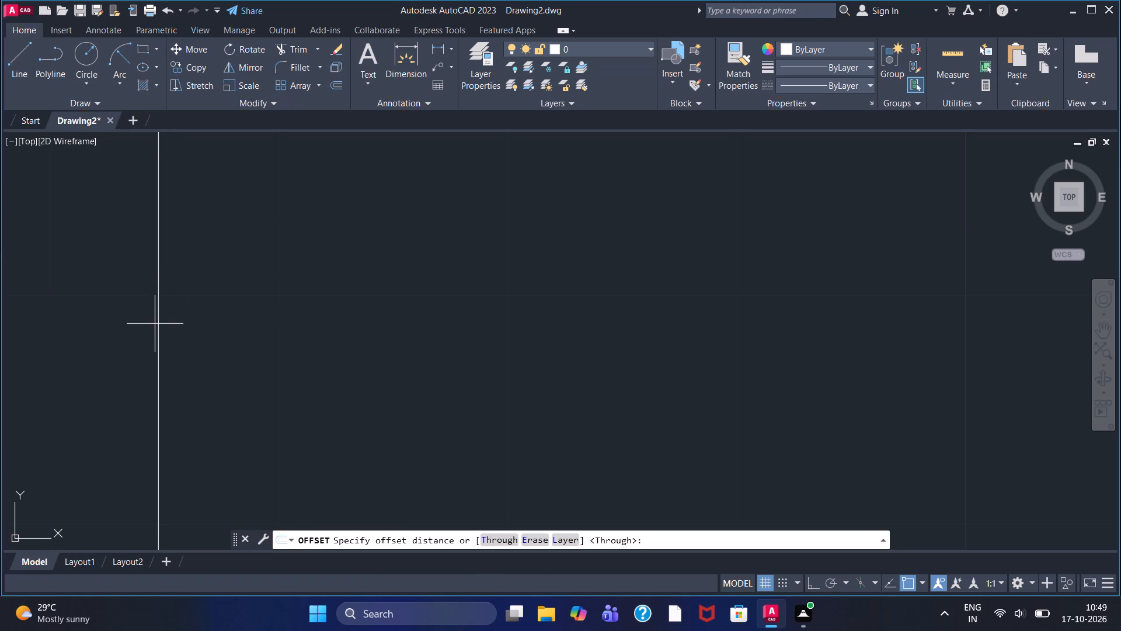
click(502, 538)
click(158, 385)
text(16)
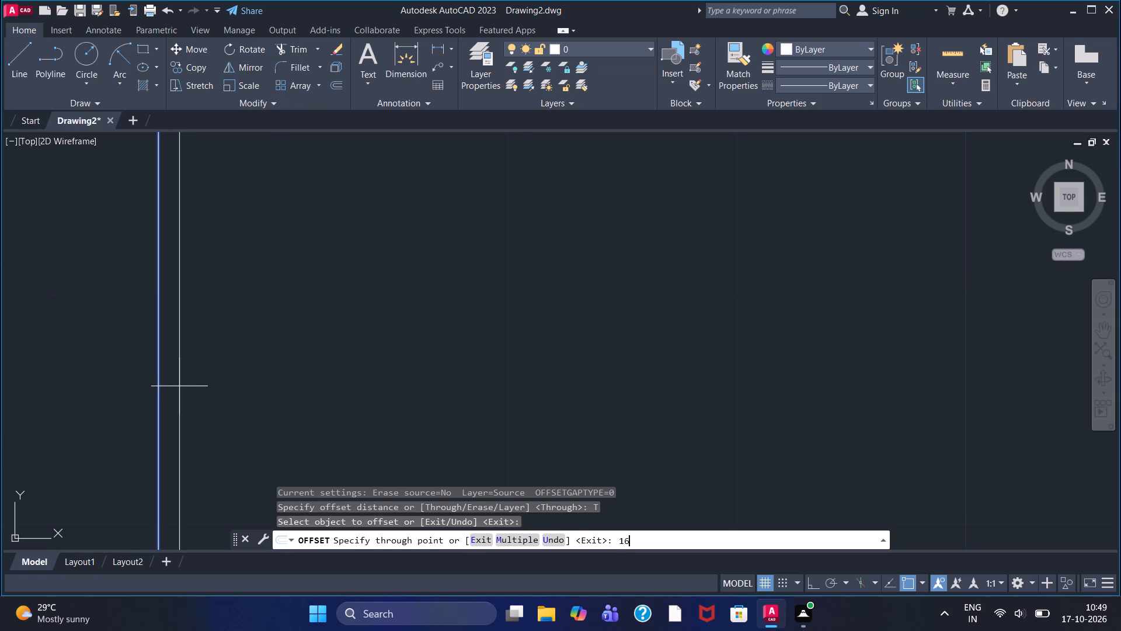
key(Return)
Trim the overhanging ends of the inner vertical and inner top lines to form a clean upper inner corner.
scroll(179, 386, down, 6)
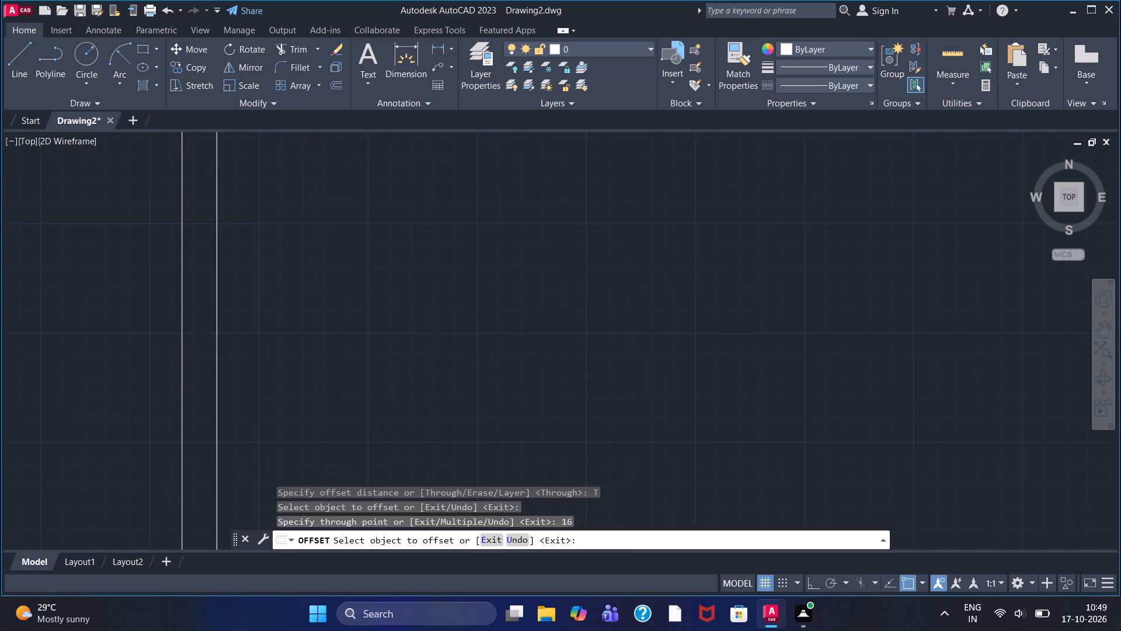
scroll(187, 382, down, 2)
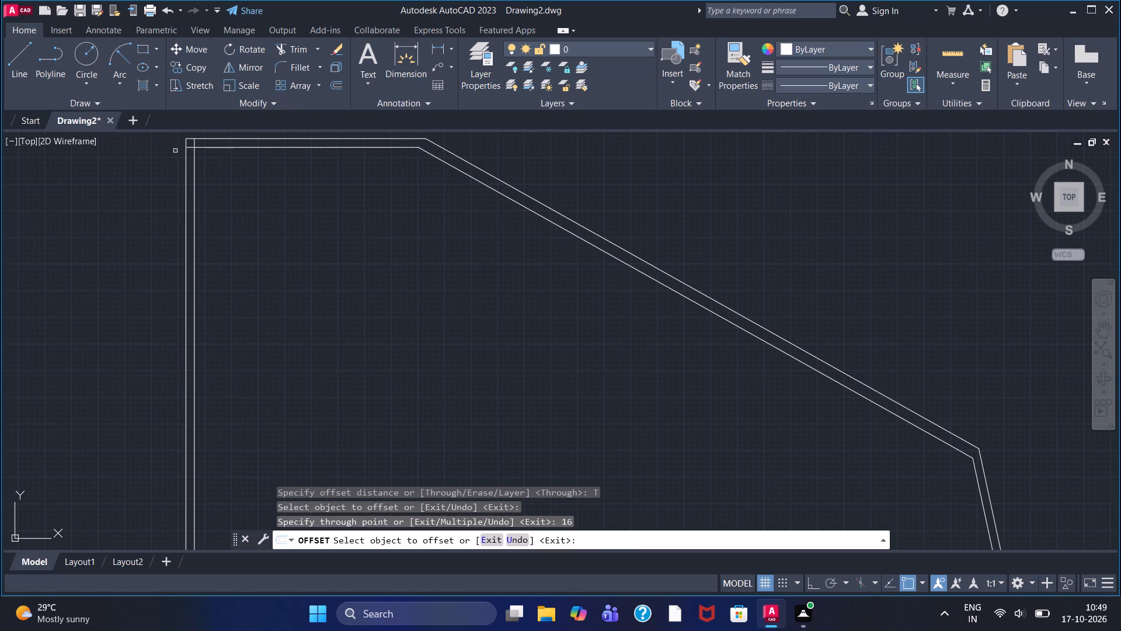
middle_drag(151, 164, 199, 315)
scroll(200, 316, up, 3)
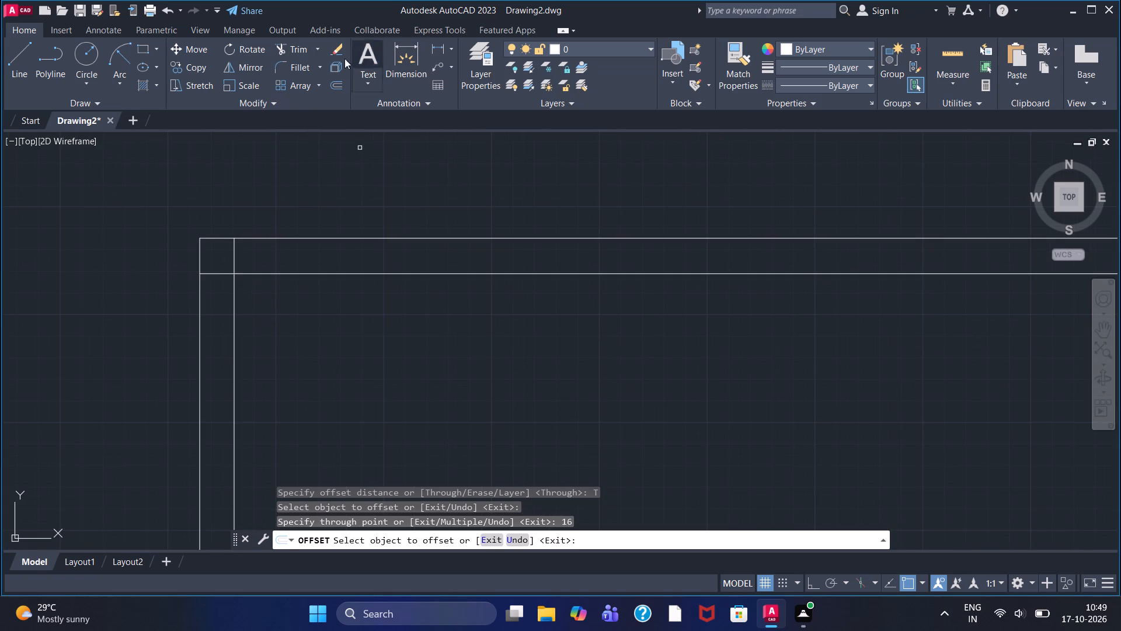
click(297, 47)
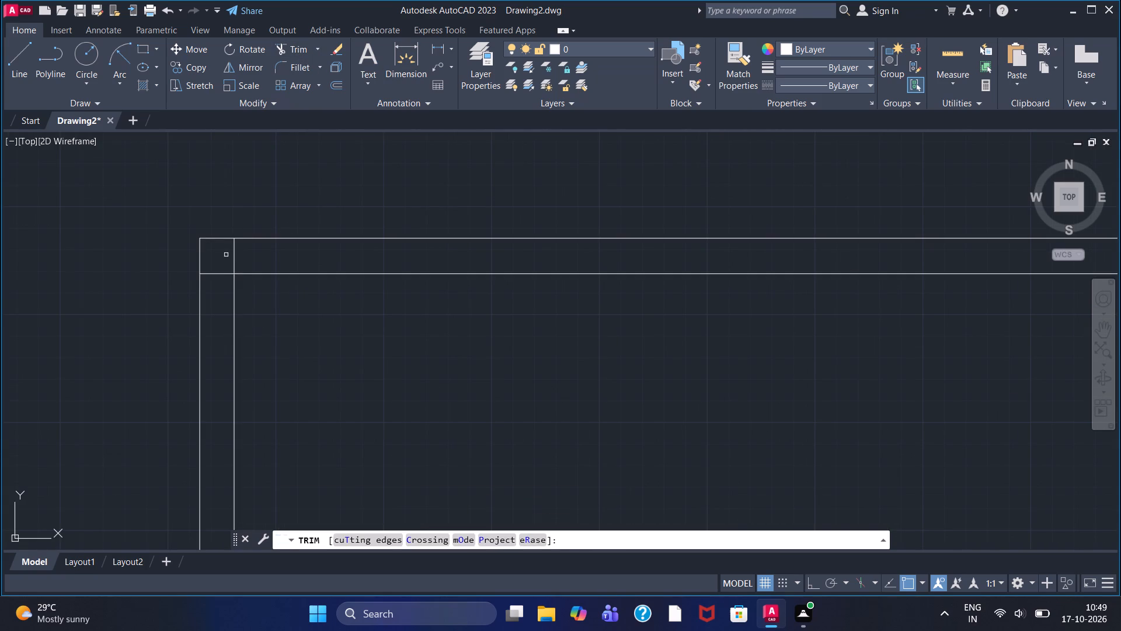
click(236, 260)
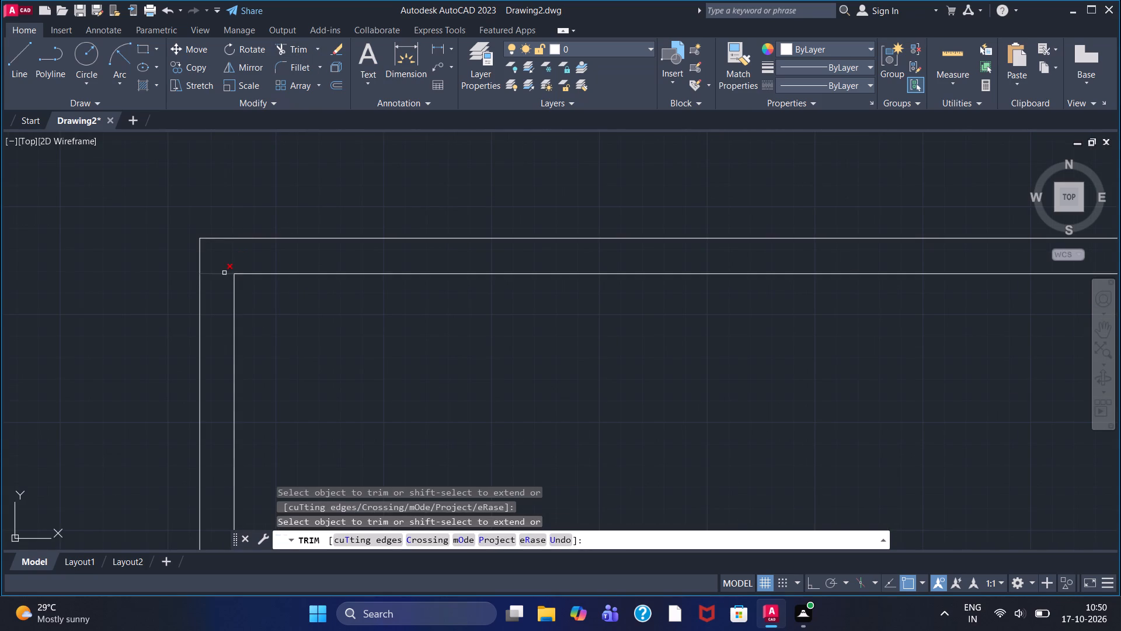
click(224, 273)
Examine the double-line outline from the trimmed upper corner down to the stepped base.
scroll(332, 403, down, 1)
middle_drag(402, 399, 419, 251)
scroll(416, 321, down, 1)
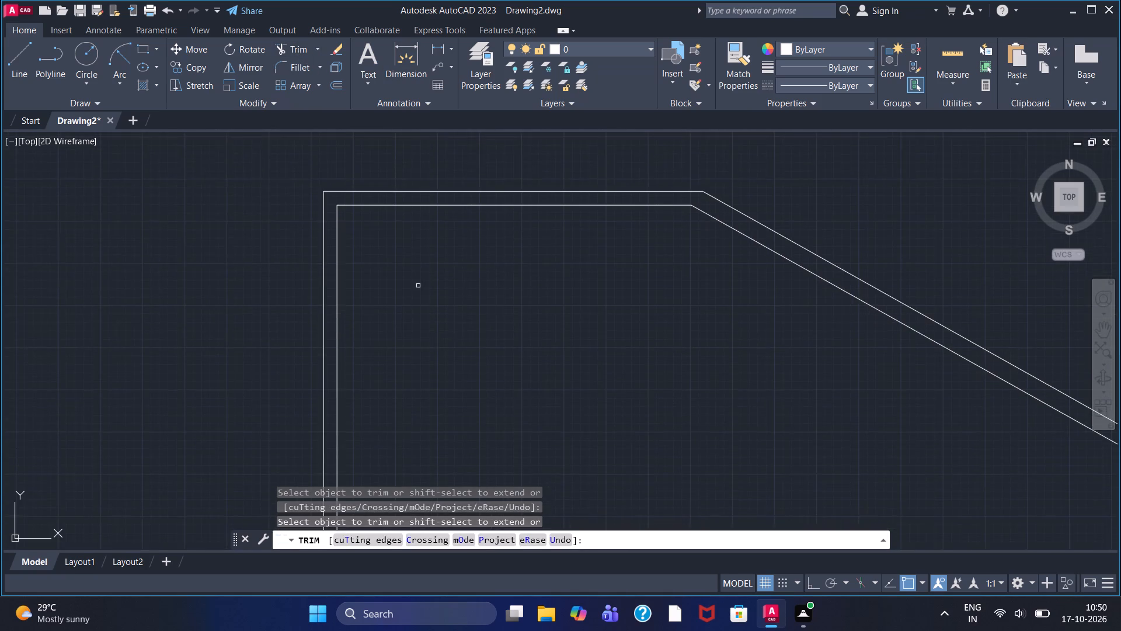
scroll(441, 374, down, 1)
middle_drag(443, 380, 425, 246)
scroll(421, 308, down, 2)
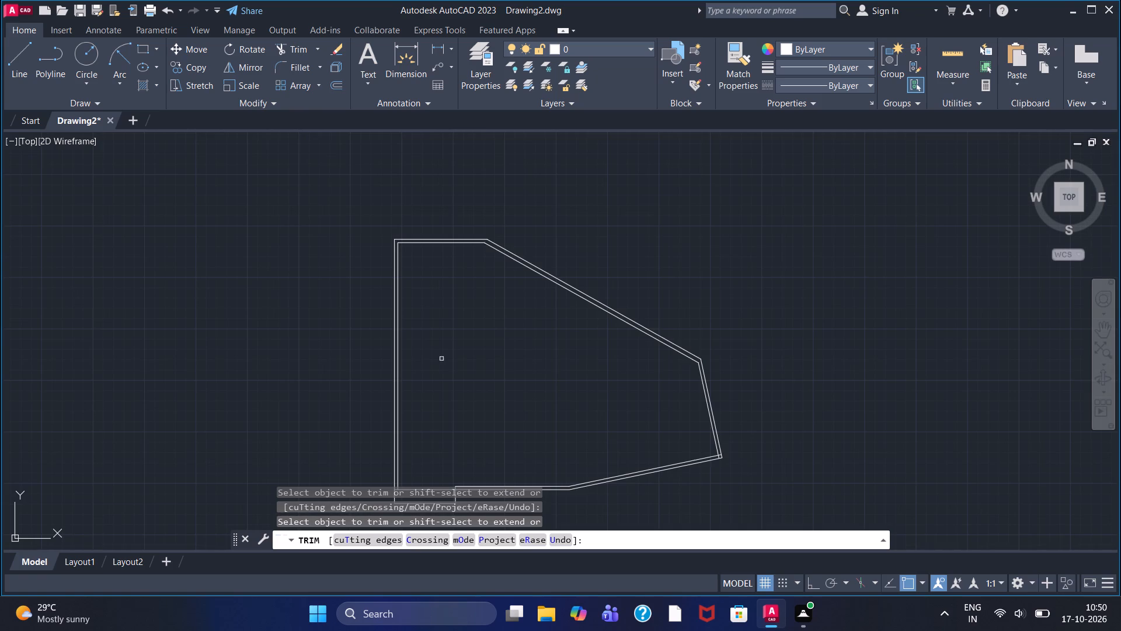
middle_drag(441, 359, 448, 256)
scroll(476, 331, down, 1)
scroll(446, 341, up, 2)
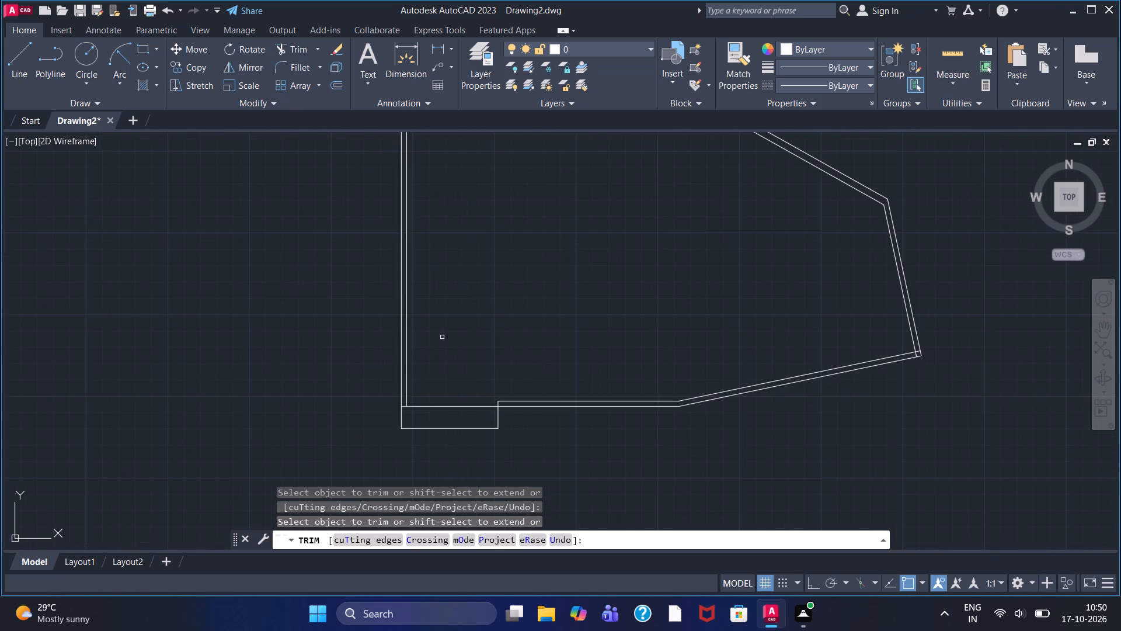
scroll(435, 347, up, 2)
middle_drag(433, 301, 474, 398)
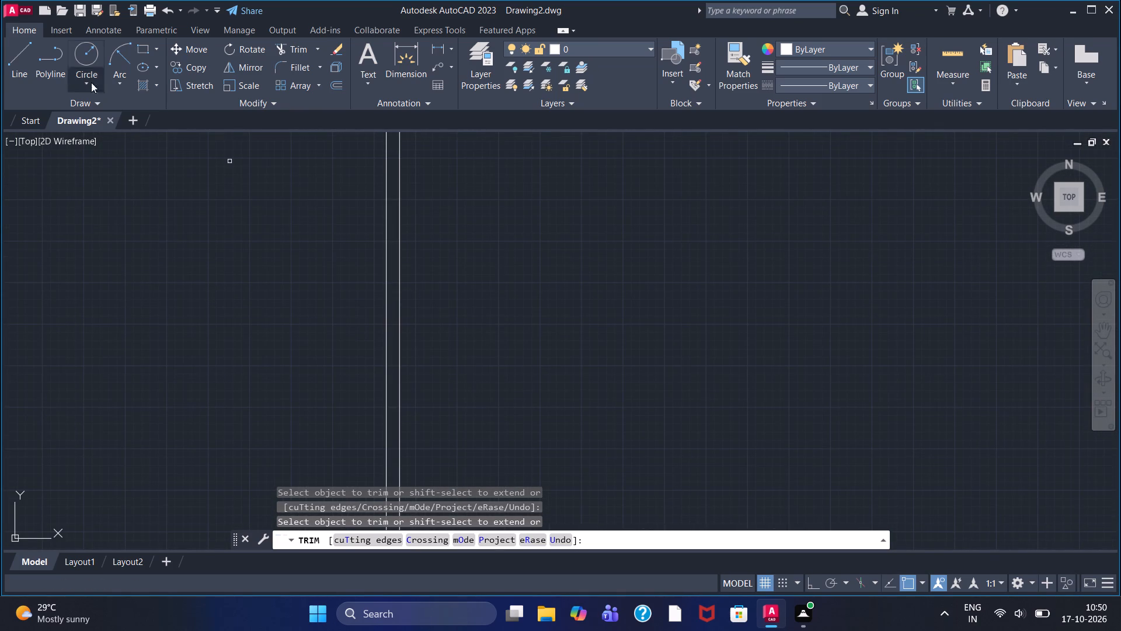
With Ortho on, draw a horizontal line about 351 long across both long vertical lines, in their lower part.
click(16, 56)
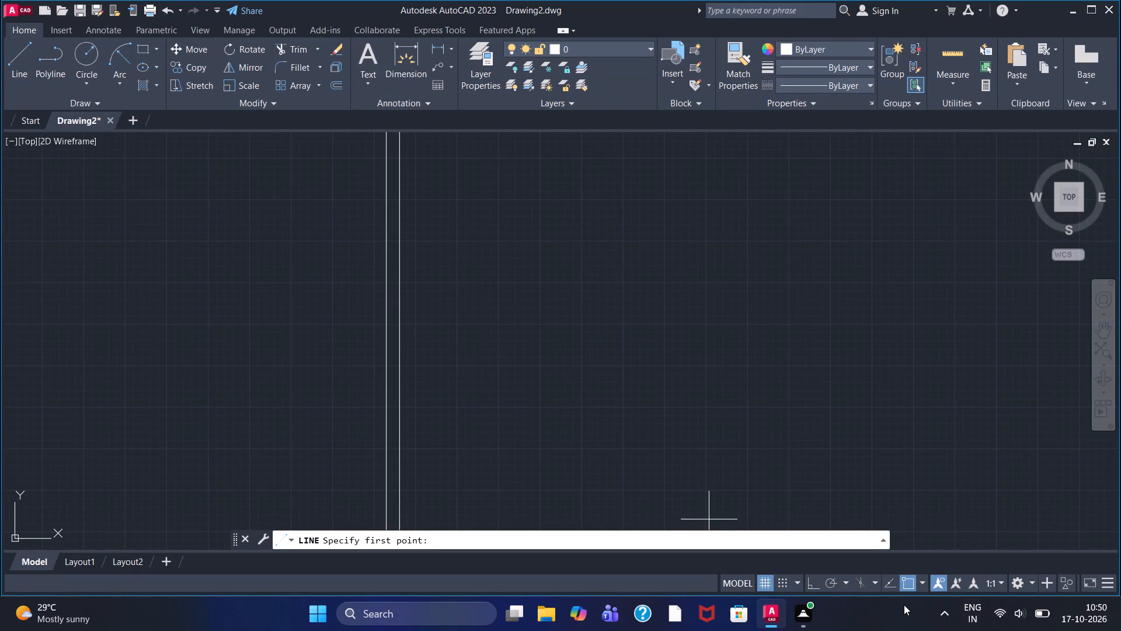
middle_drag(645, 426, 602, 239)
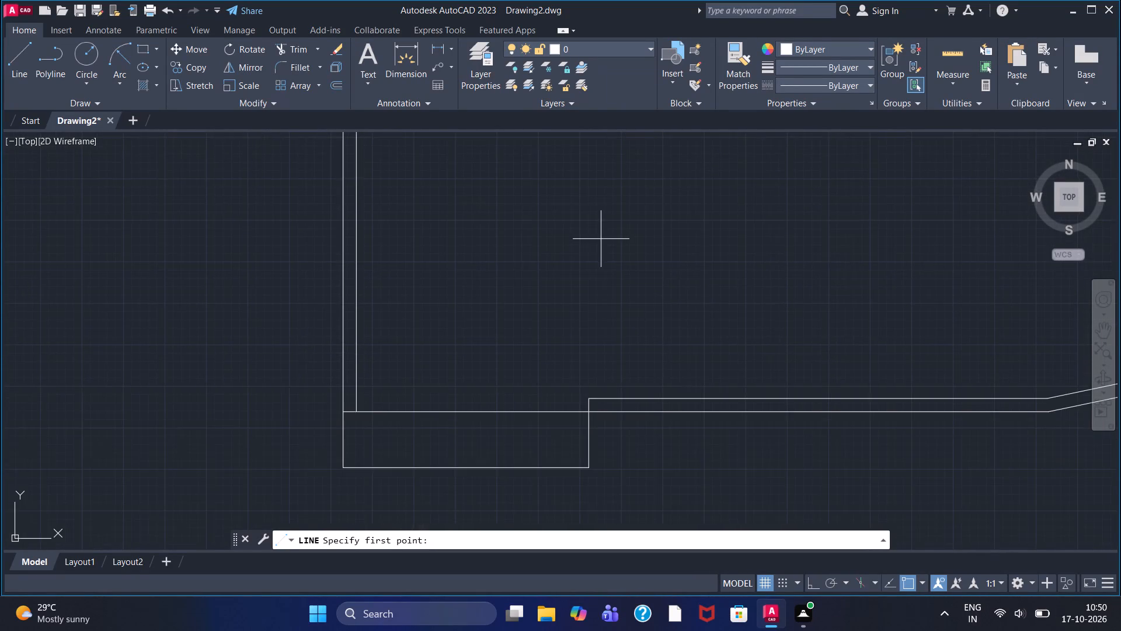
scroll(587, 243, down, 2)
middle_drag(555, 225, 593, 377)
scroll(568, 299, down, 1)
click(524, 359)
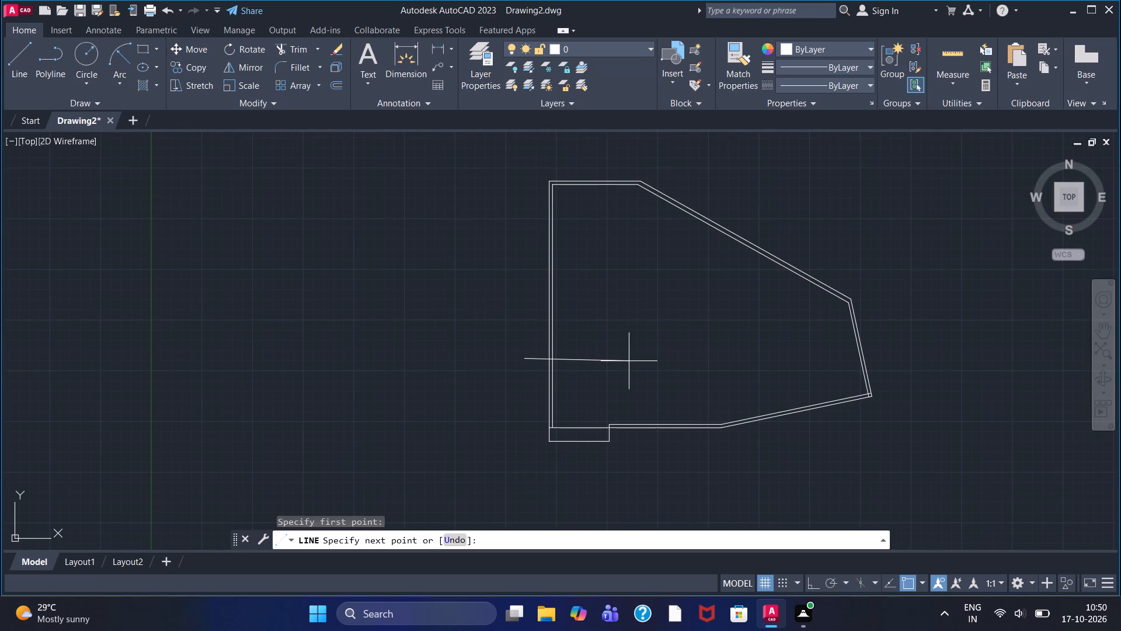
key(F8)
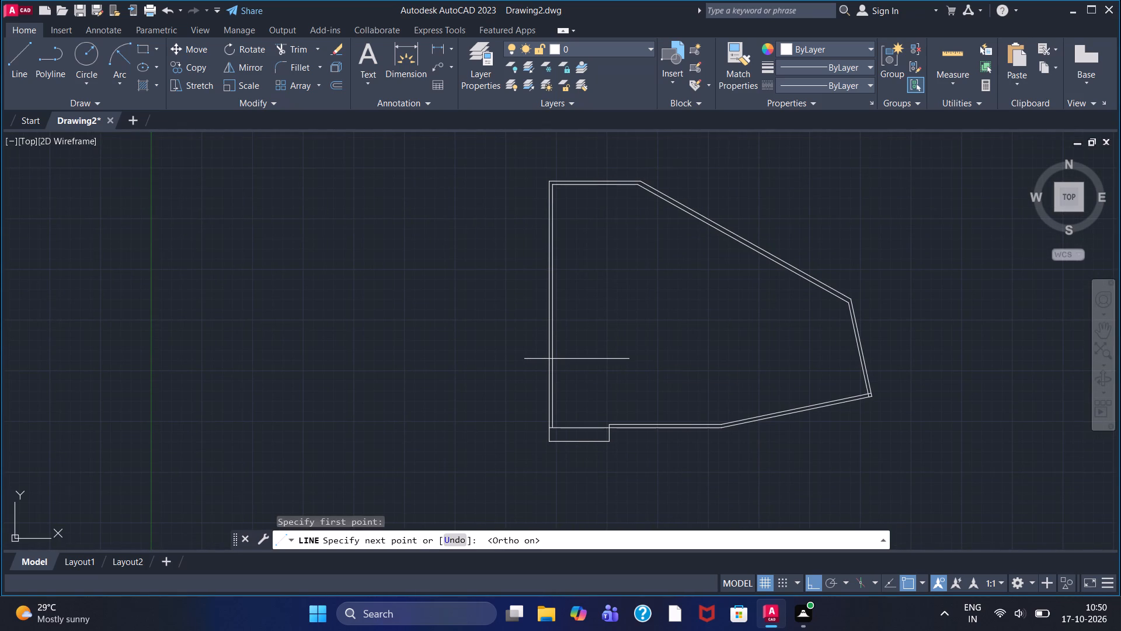
double_click(596, 355)
right_click(617, 326)
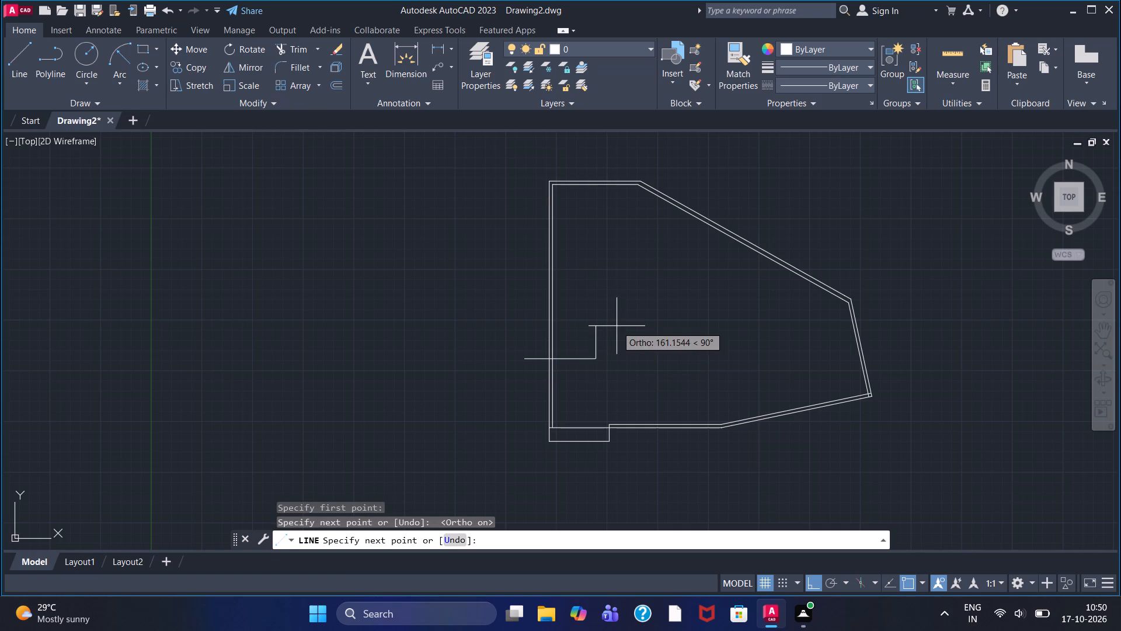
click(646, 335)
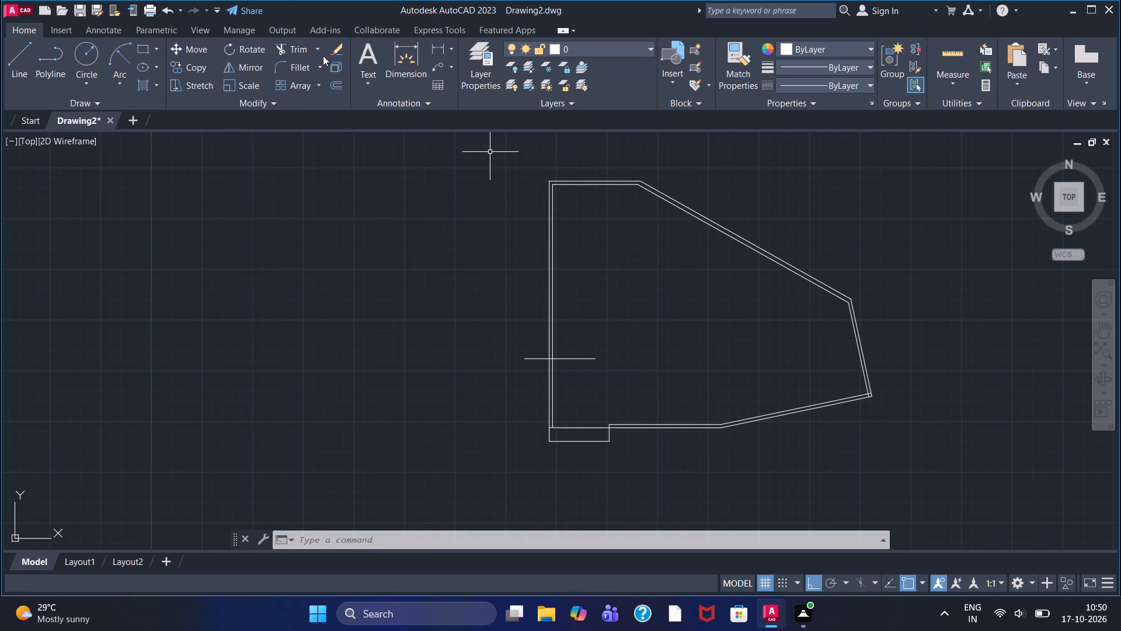
Trim the horizontal line's overhangs on both sides, leaving only the short segment between the two vertical lines.
click(288, 53)
scroll(577, 377, down, 2)
scroll(577, 377, up, 2)
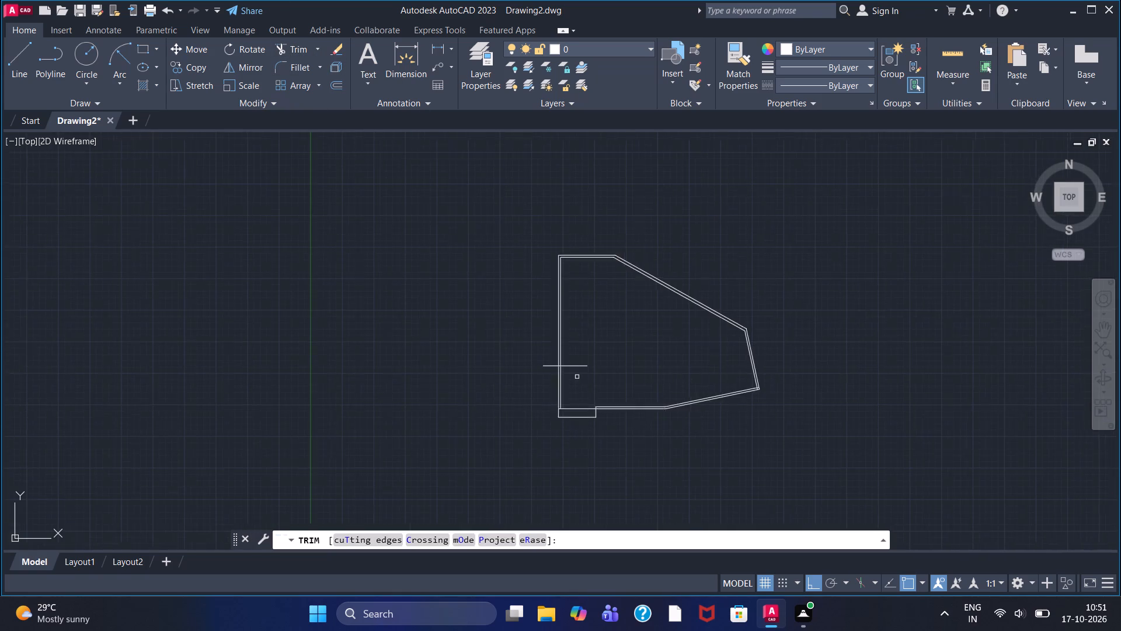
scroll(577, 377, up, 1)
click(573, 349)
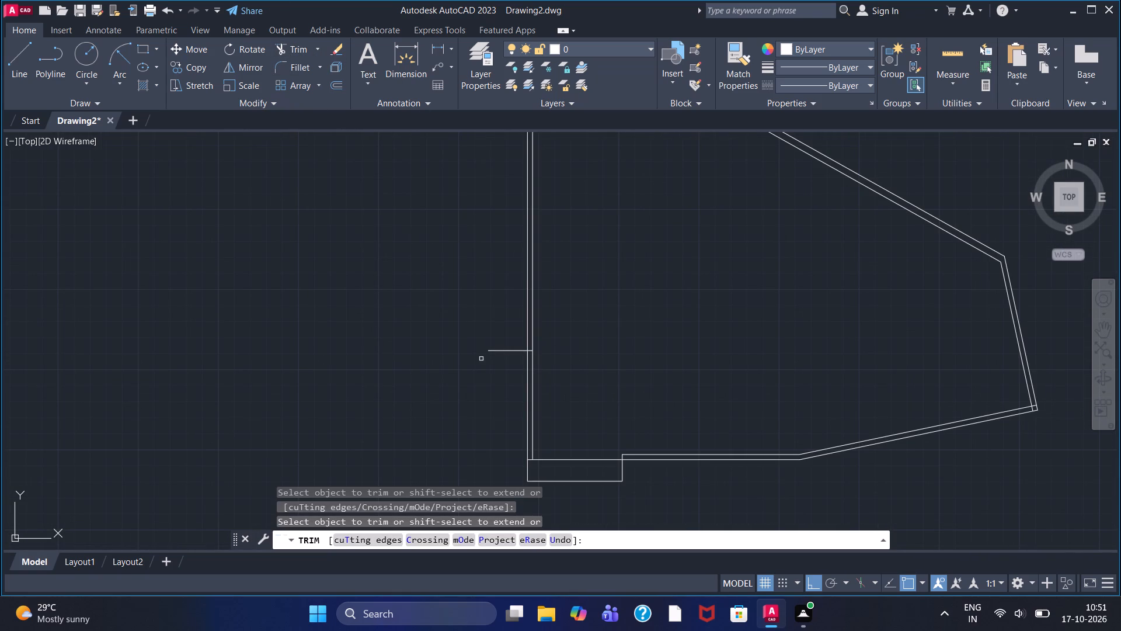
click(502, 352)
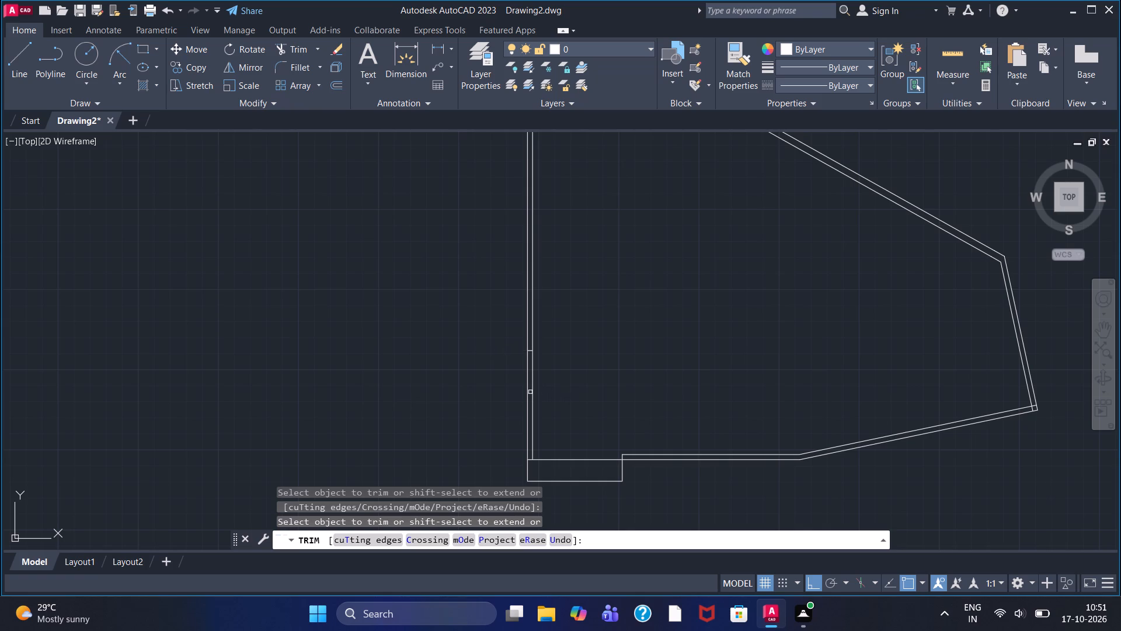
Trim away the part of the inner vertical line below the short horizontal dividing segment.
click(533, 390)
Draw a three-sided open box about 50 high across both long vertical lines, just above the short dividing segment, with its closed side inward.
scroll(542, 290, up, 1)
scroll(542, 290, down, 2)
middle_drag(547, 284, 558, 351)
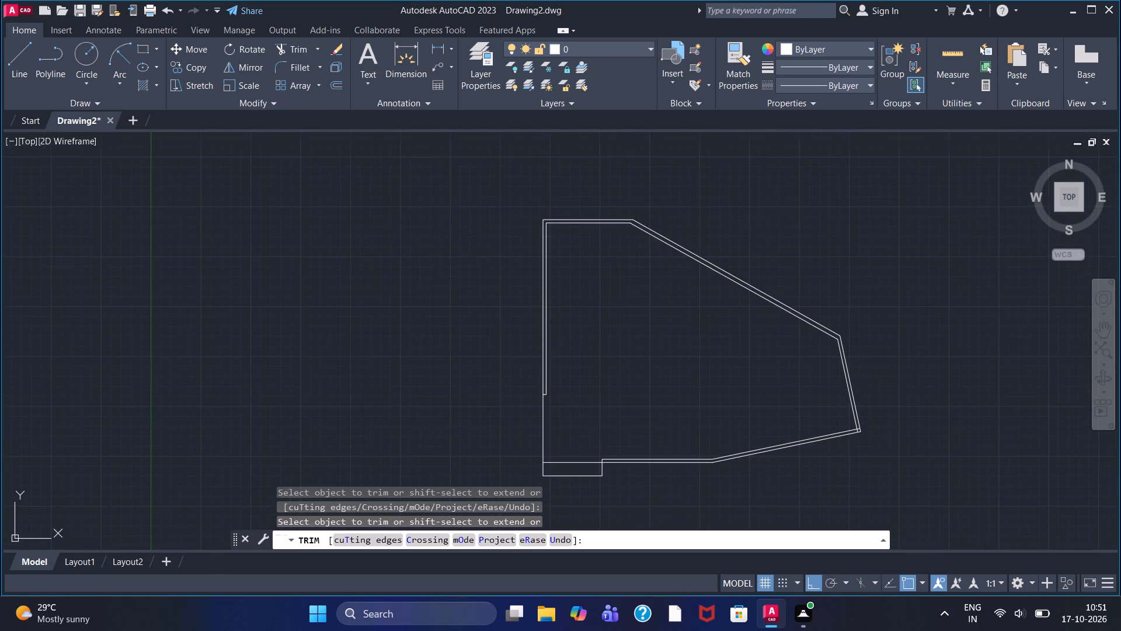
scroll(556, 283, up, 1)
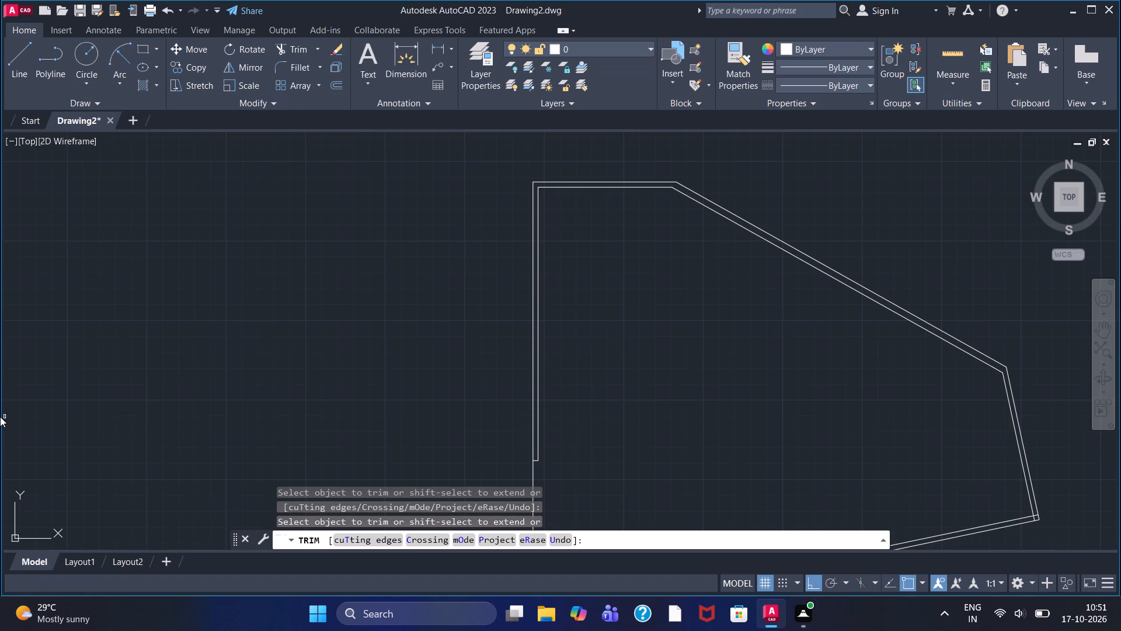
click(17, 60)
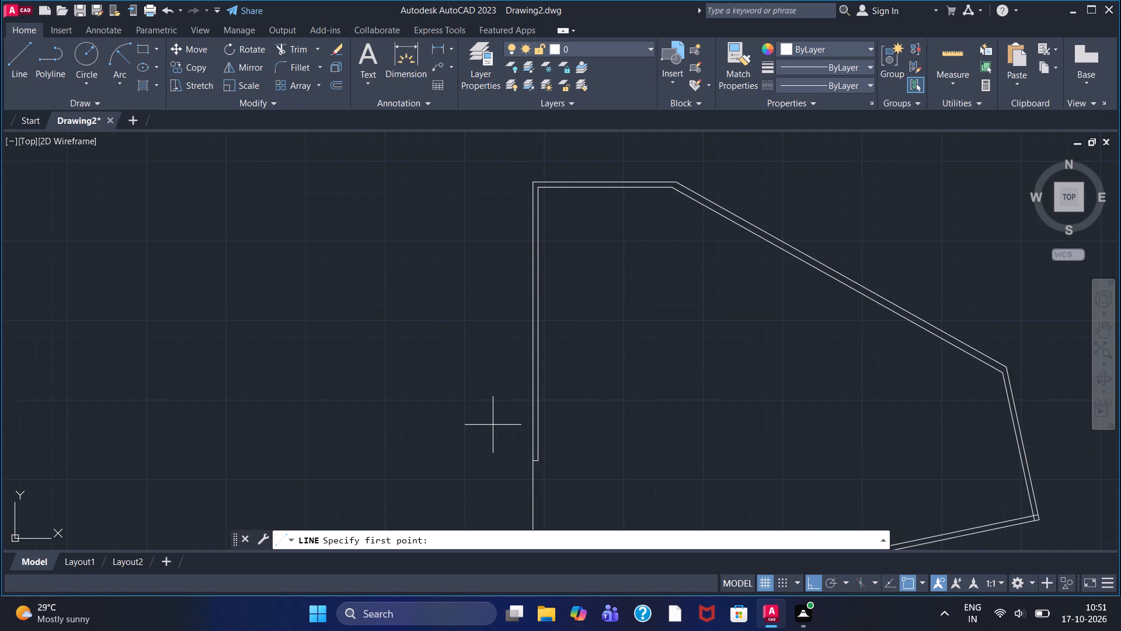
click(521, 439)
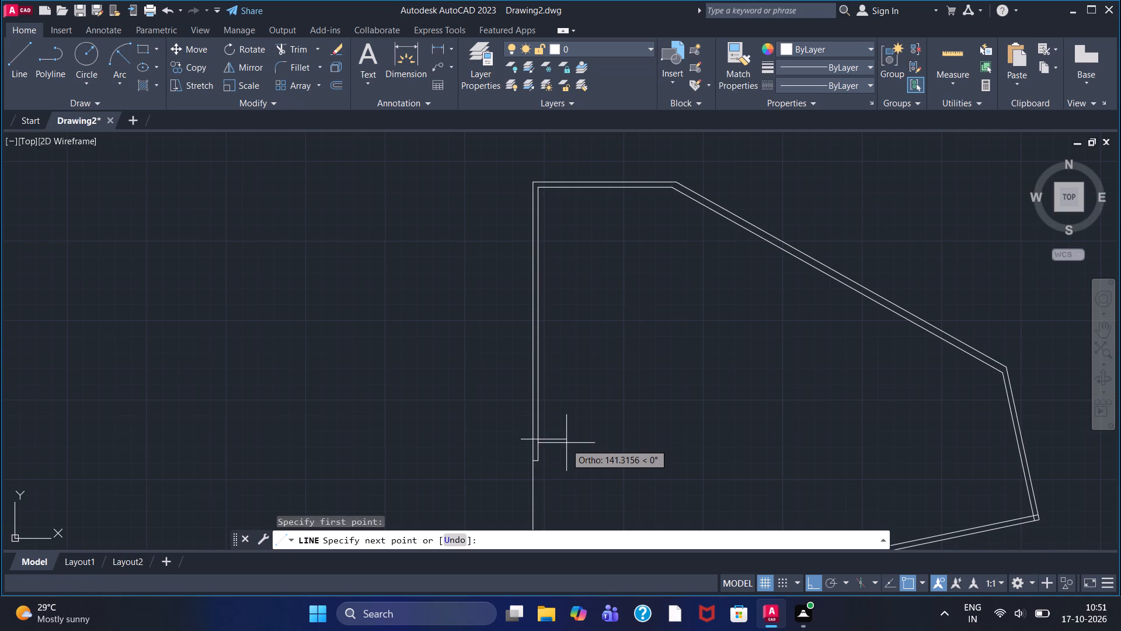
scroll(561, 442, up, 2)
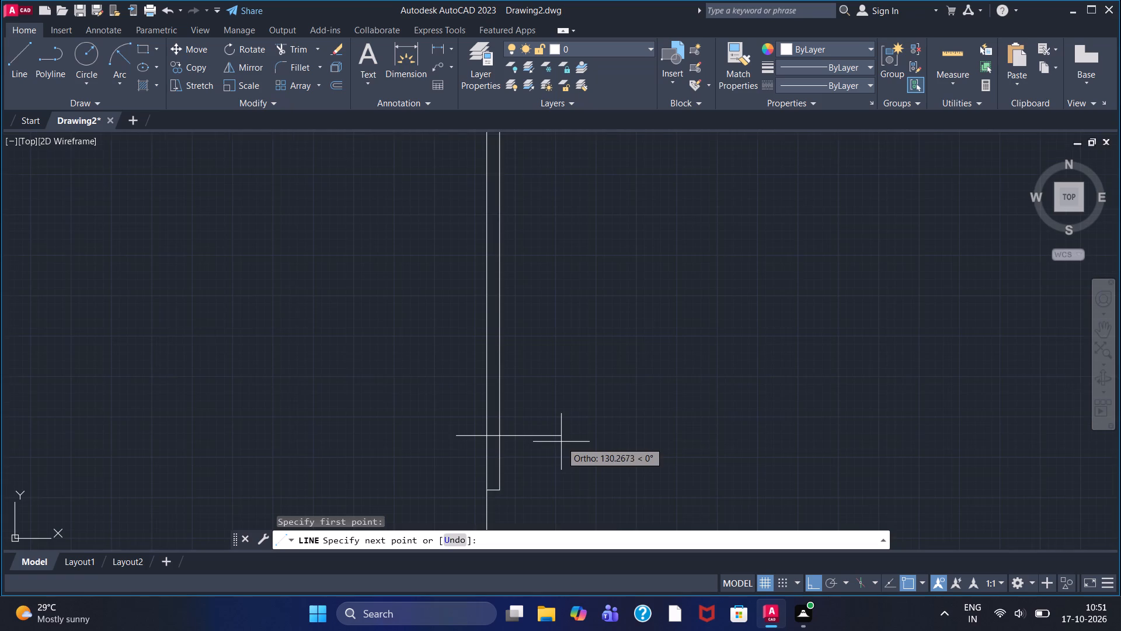
scroll(561, 442, up, 1)
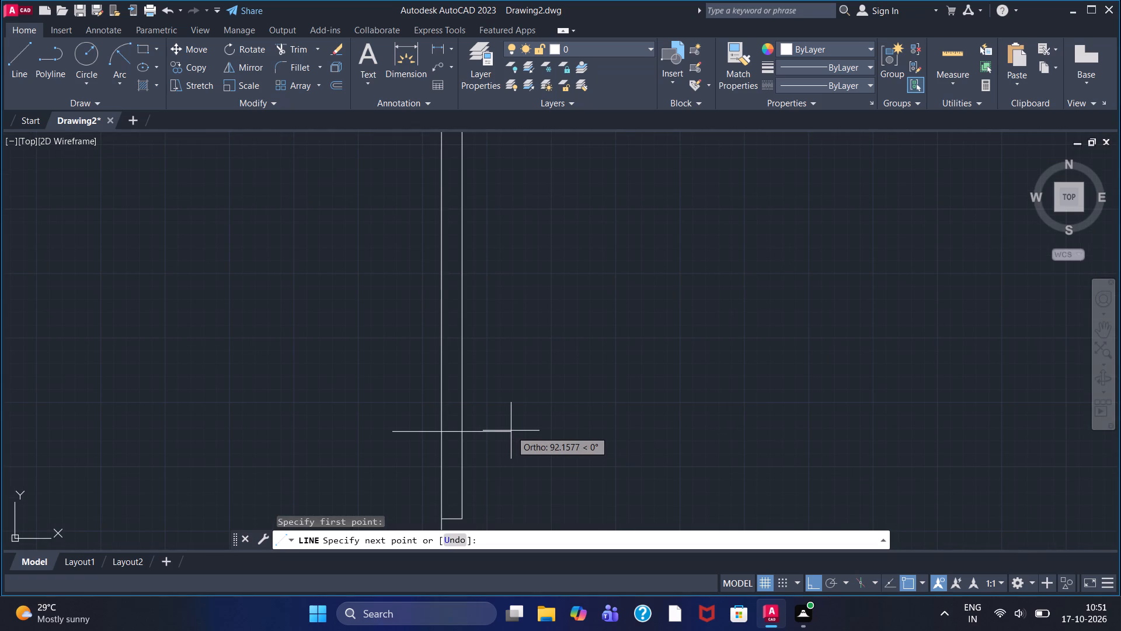
click(500, 433)
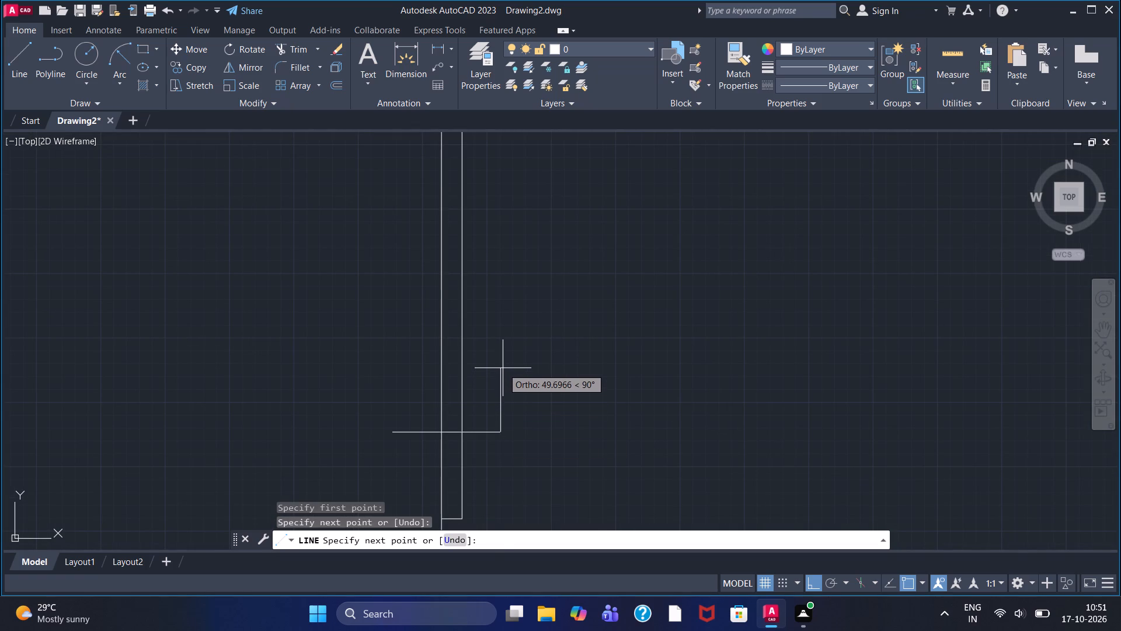
click(503, 368)
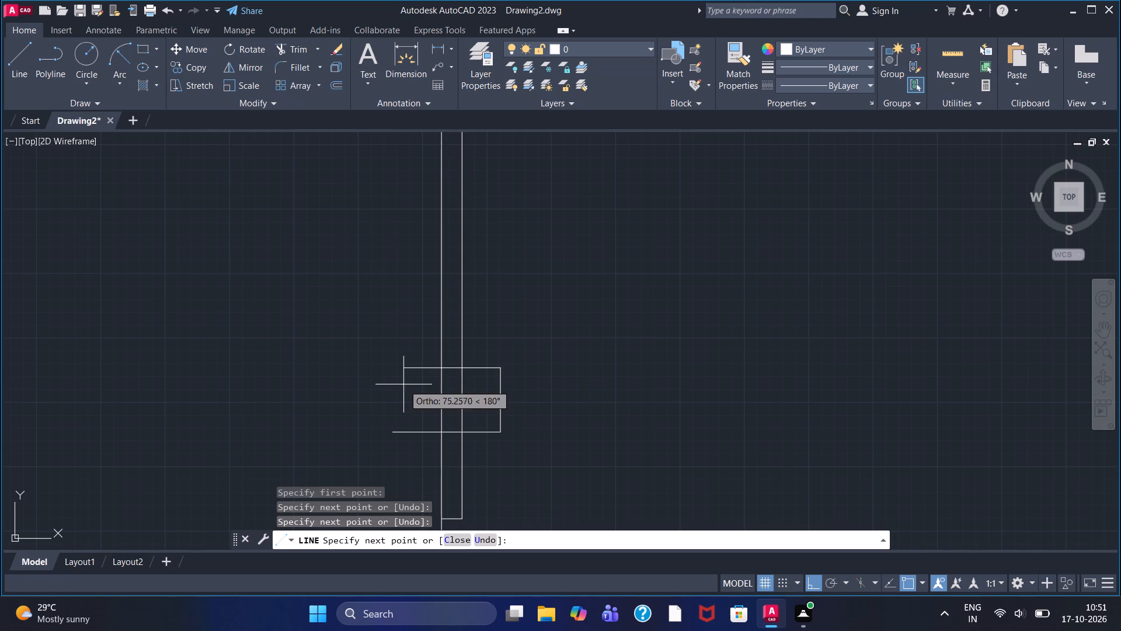
click(395, 384)
right_click(389, 315)
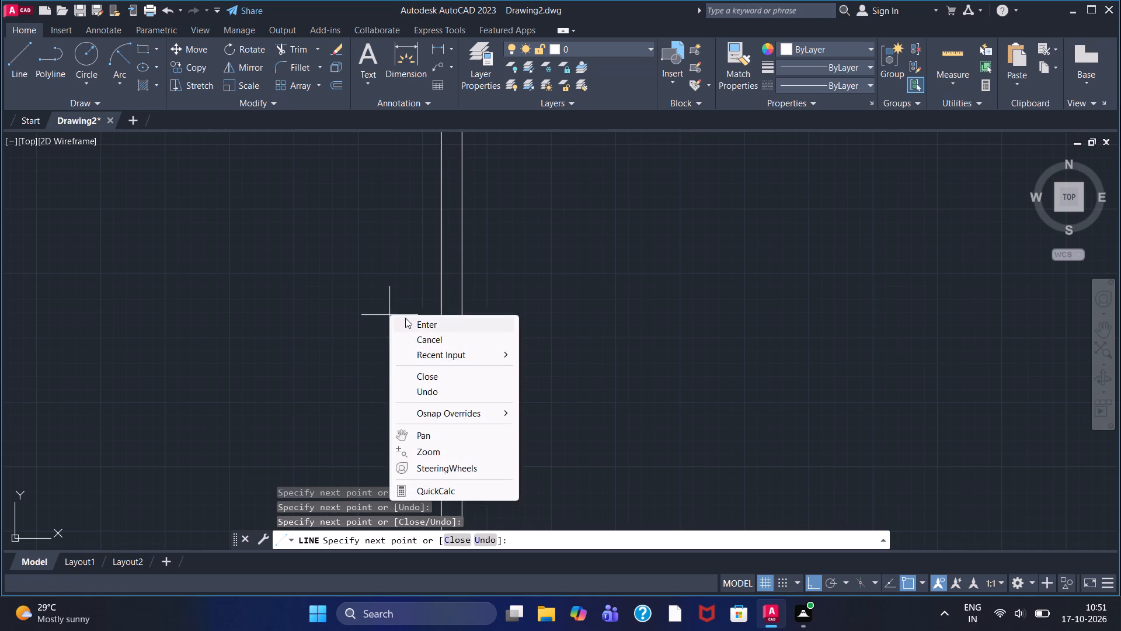
click(406, 319)
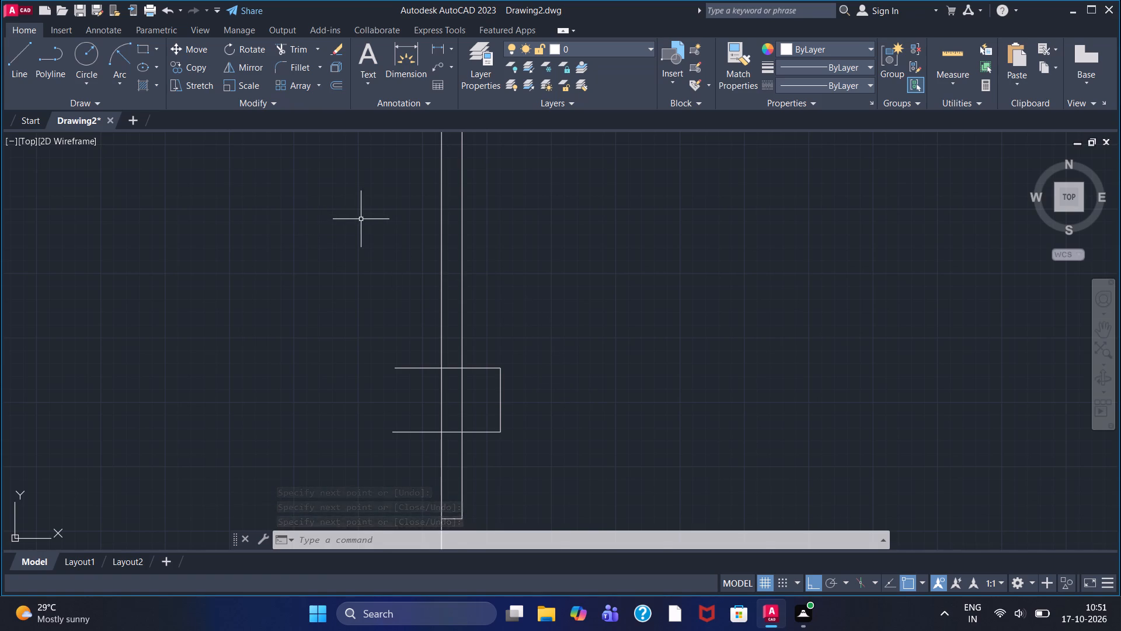
Draw a second, larger three-sided open box across both vertical lines near their mid-height, with its closed side inward.
scroll(361, 219, up, 1)
scroll(361, 219, down, 3)
middle_drag(361, 213, 352, 273)
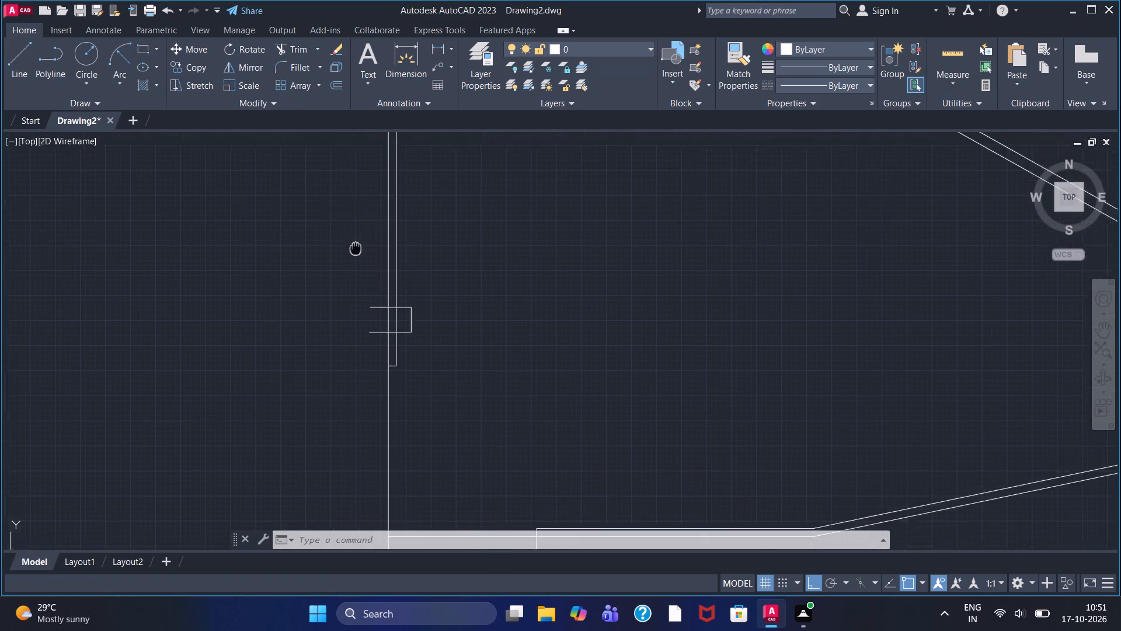
middle_drag(352, 273, 336, 377)
scroll(307, 259, down, 1)
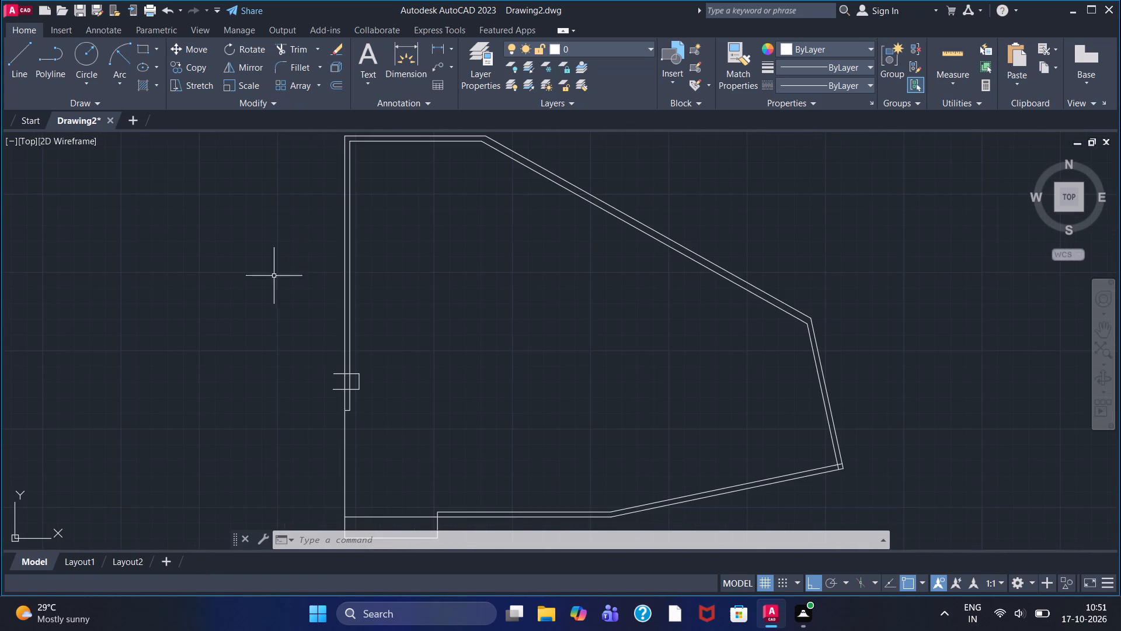
click(21, 58)
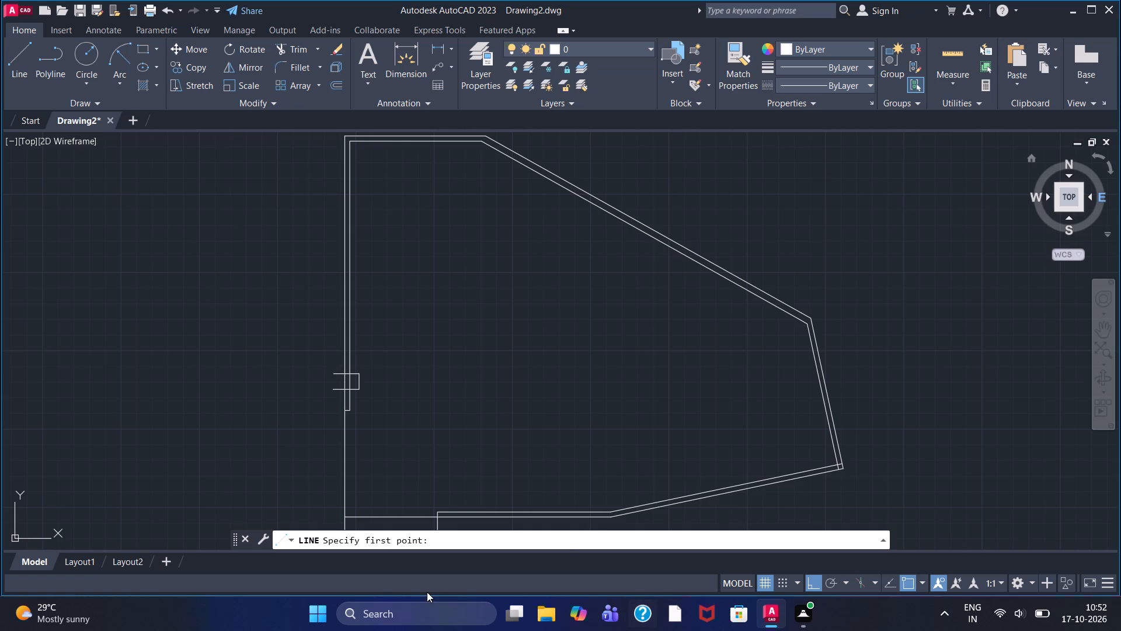
click(329, 293)
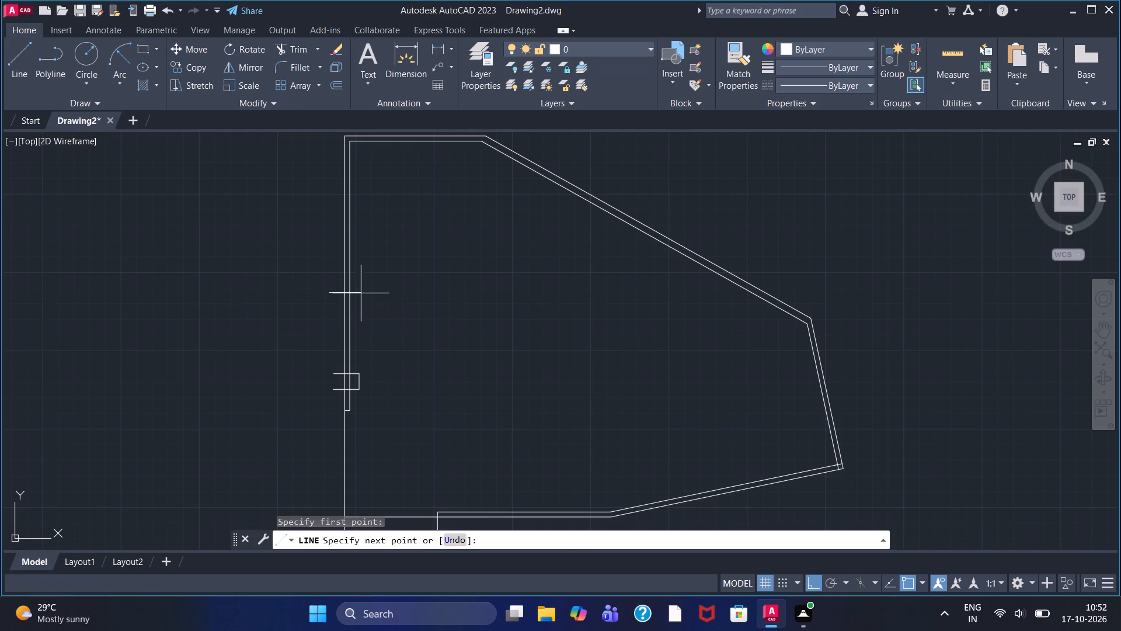
click(365, 293)
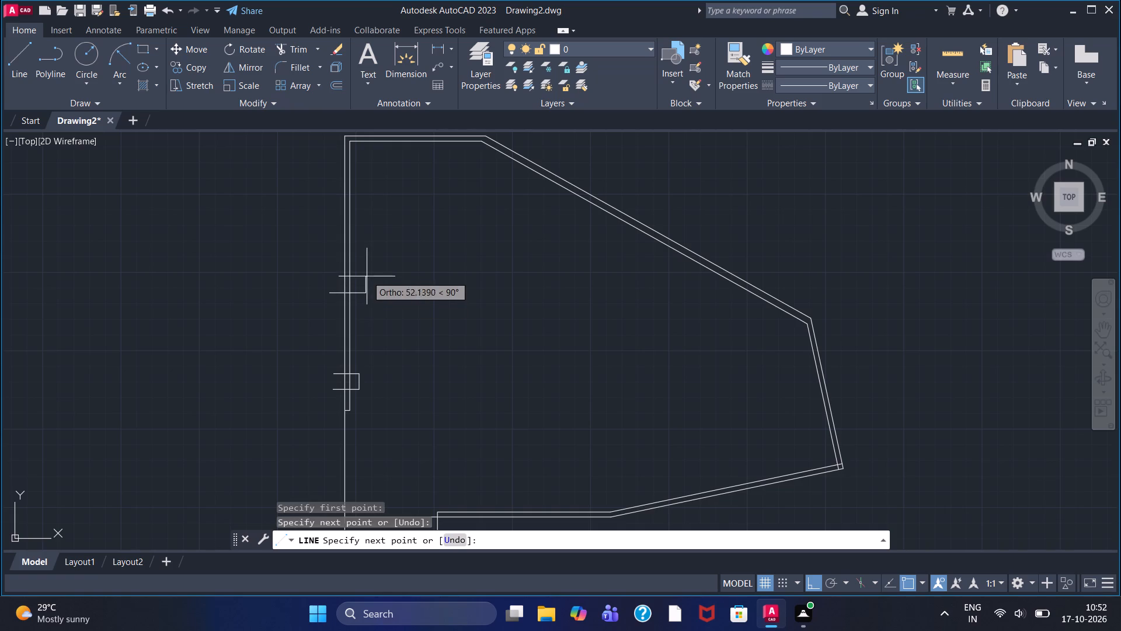
click(366, 261)
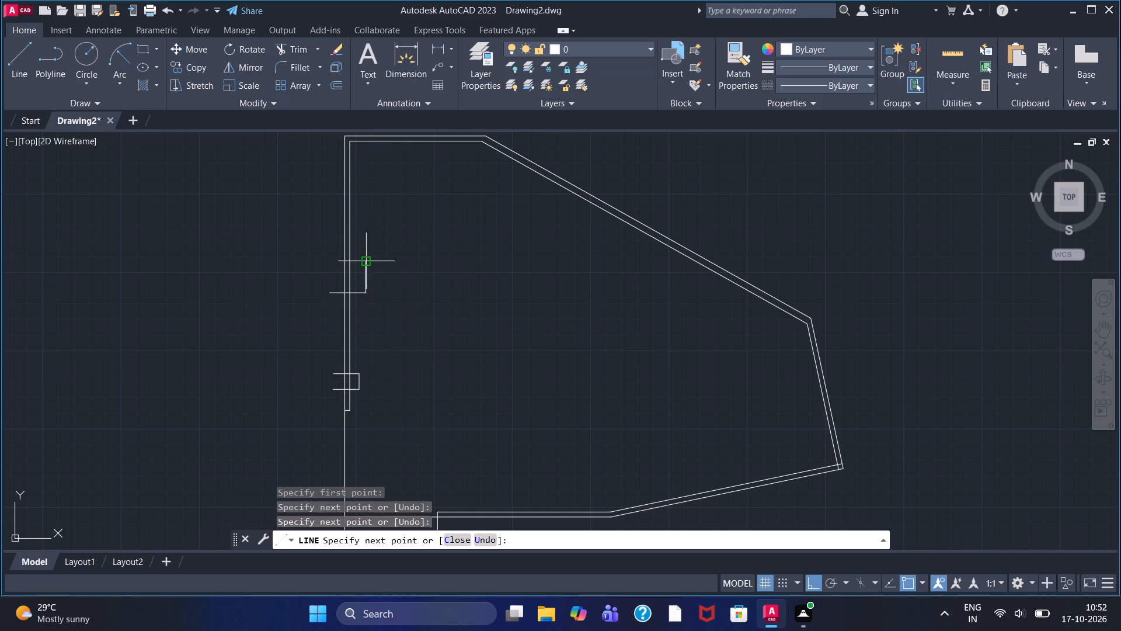
click(329, 268)
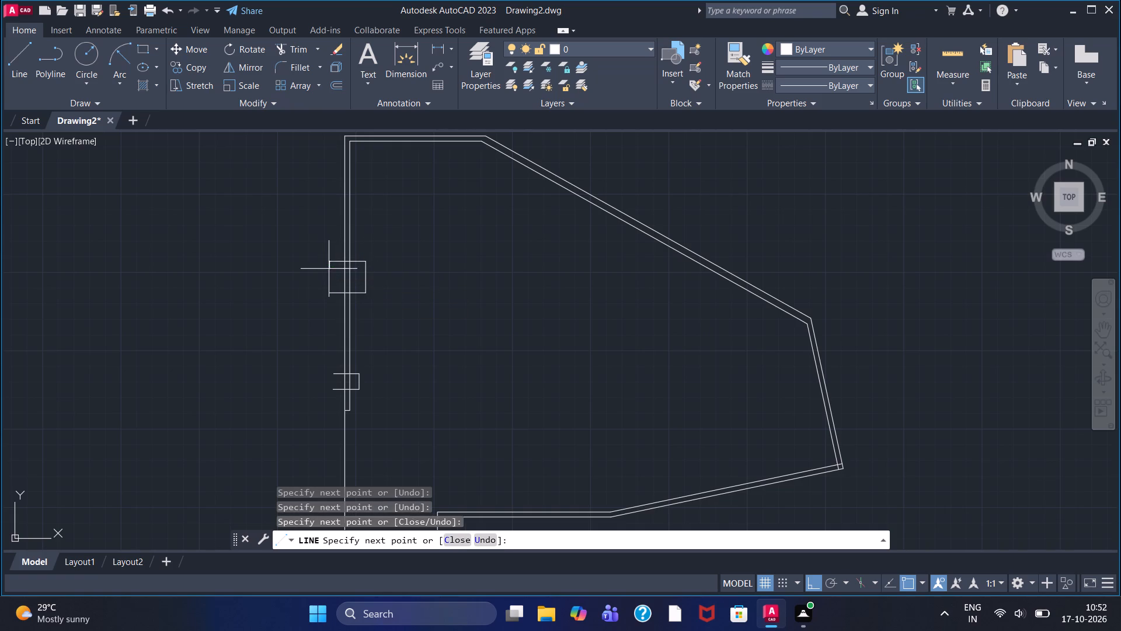
right_click(290, 228)
click(300, 234)
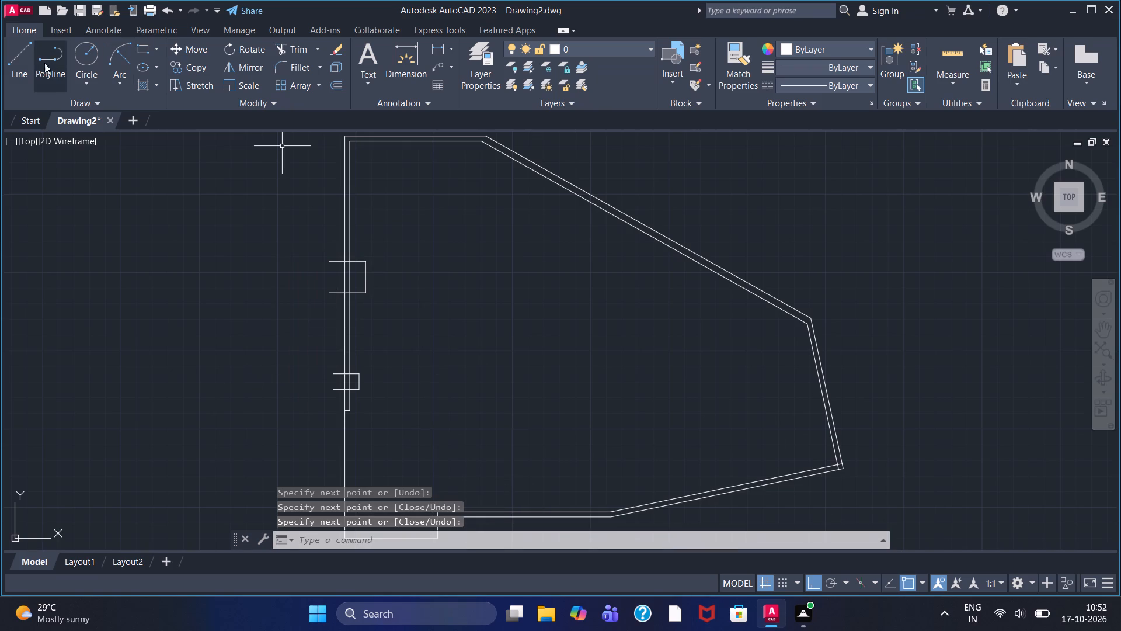
Draw a third three-sided open box across both vertical lines just below the upper corner, with its closed side inward.
click(18, 52)
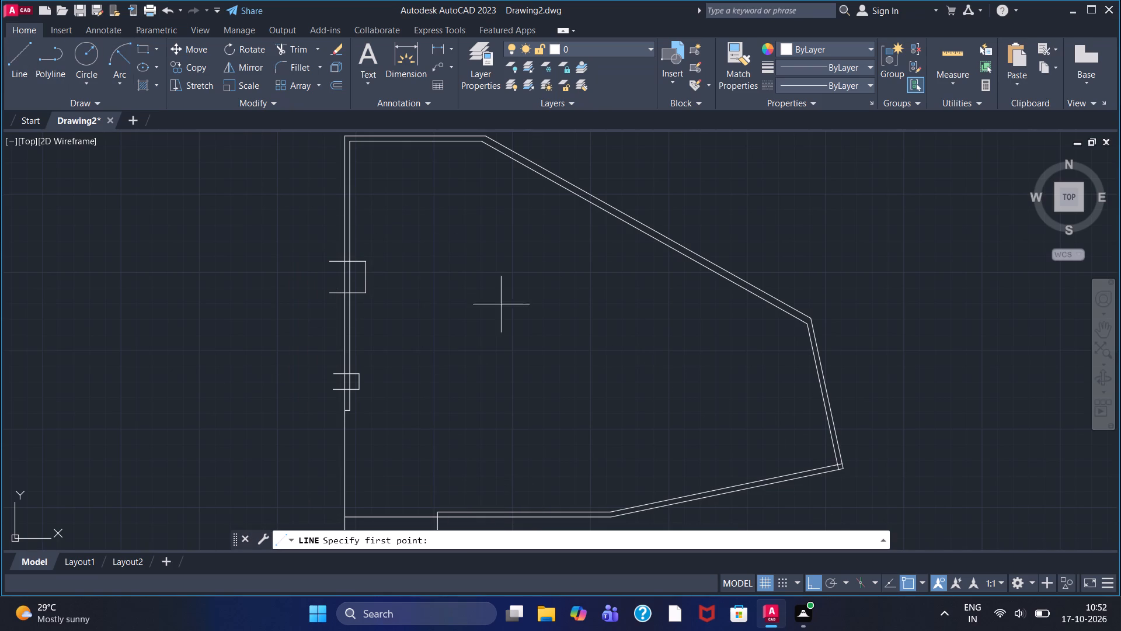
click(322, 199)
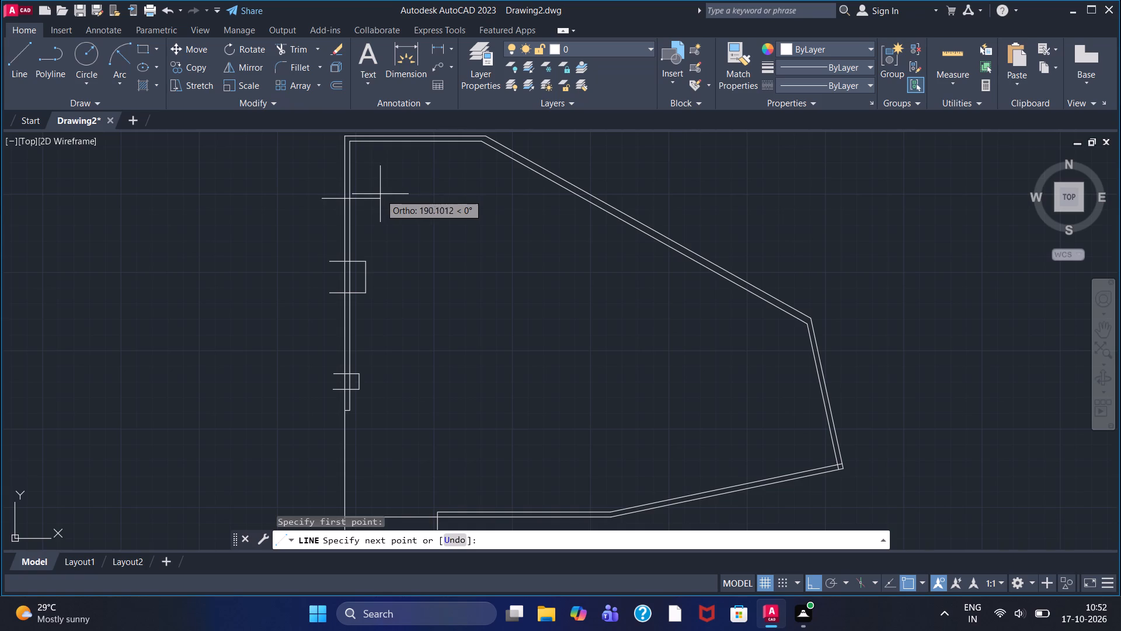
double_click(370, 196)
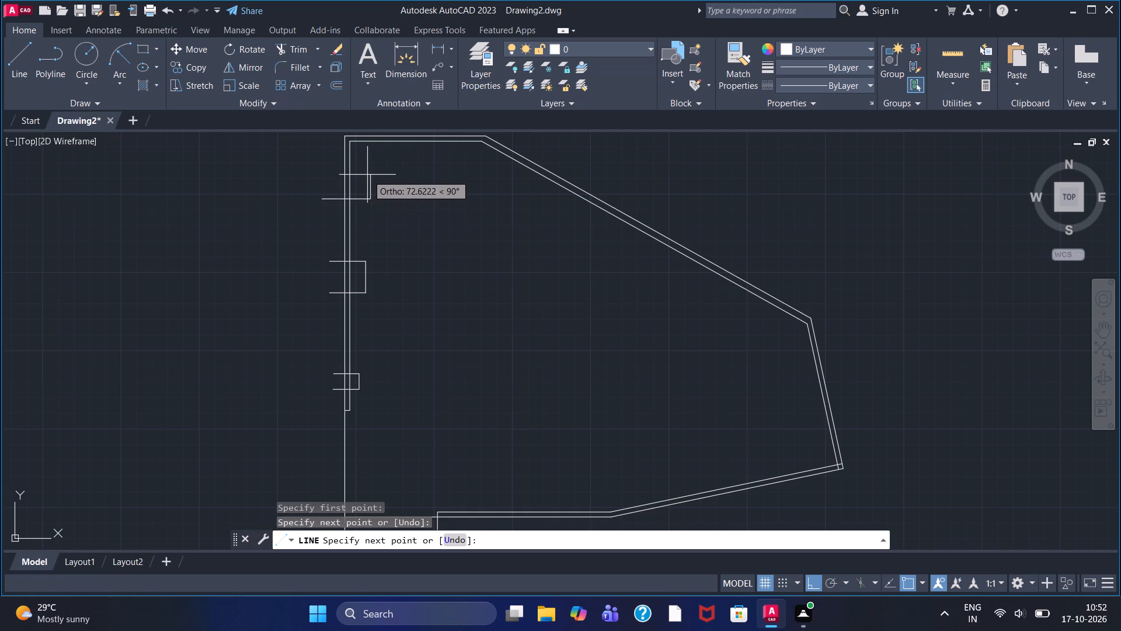
click(367, 171)
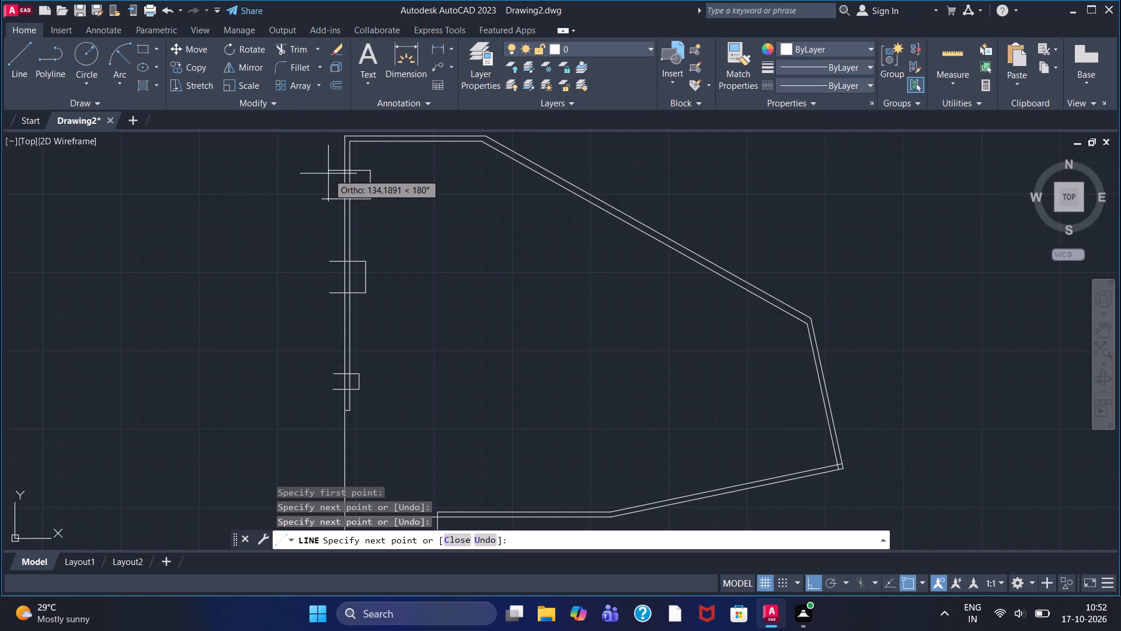
click(325, 175)
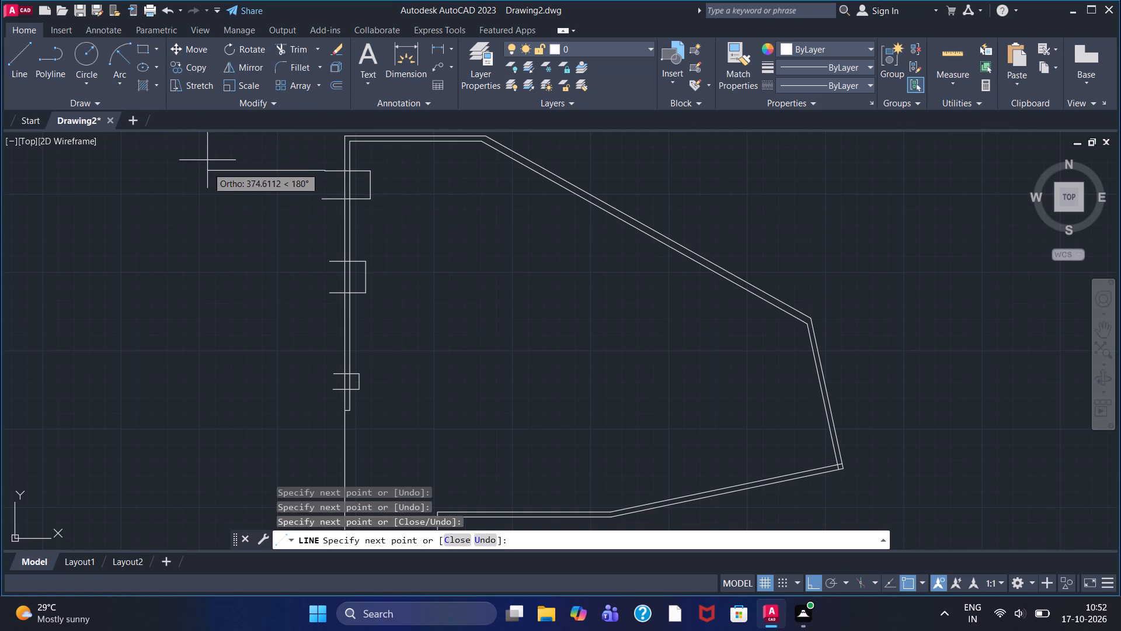
right_click(207, 169)
click(224, 172)
Trim the overhanging horizontal ends of all three boxes outside the outer vertical line.
click(292, 46)
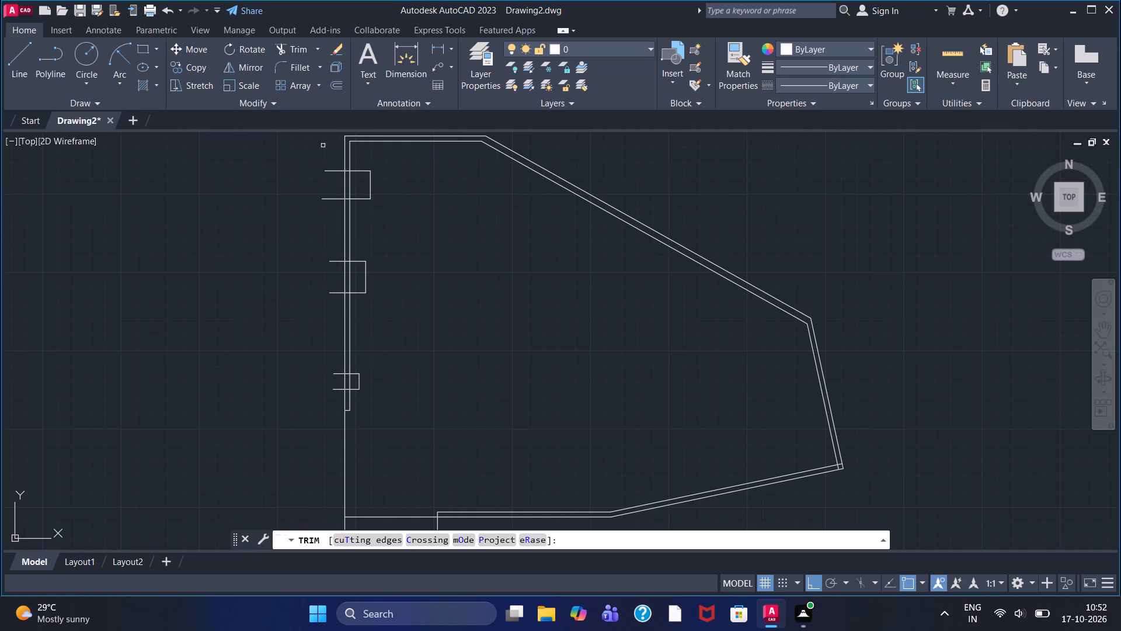
click(331, 169)
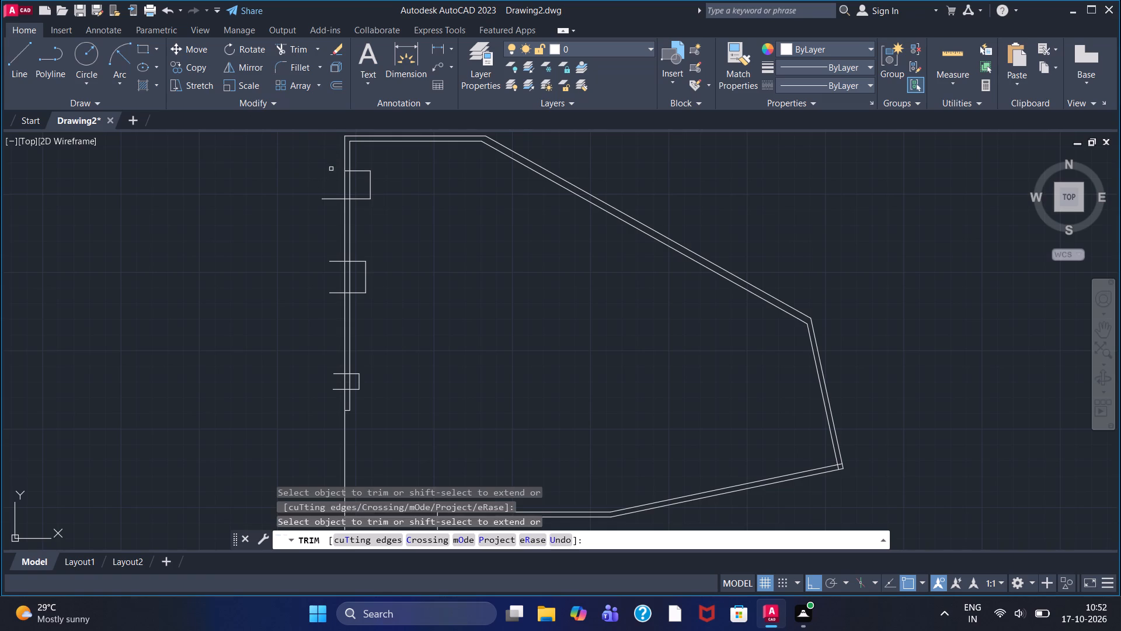
click(331, 199)
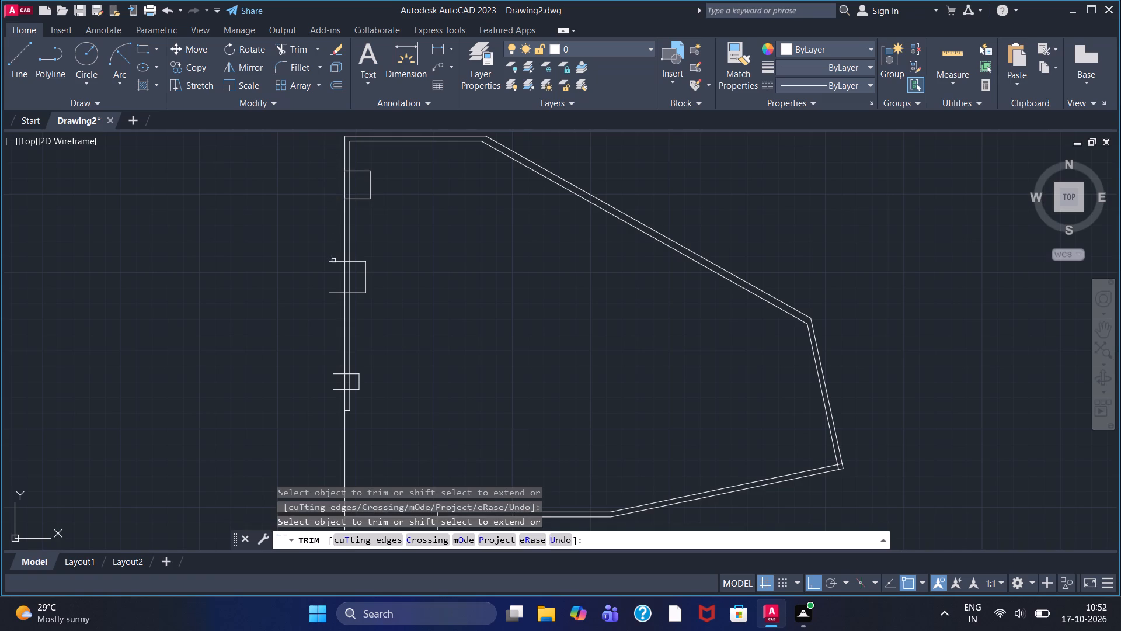
click(333, 261)
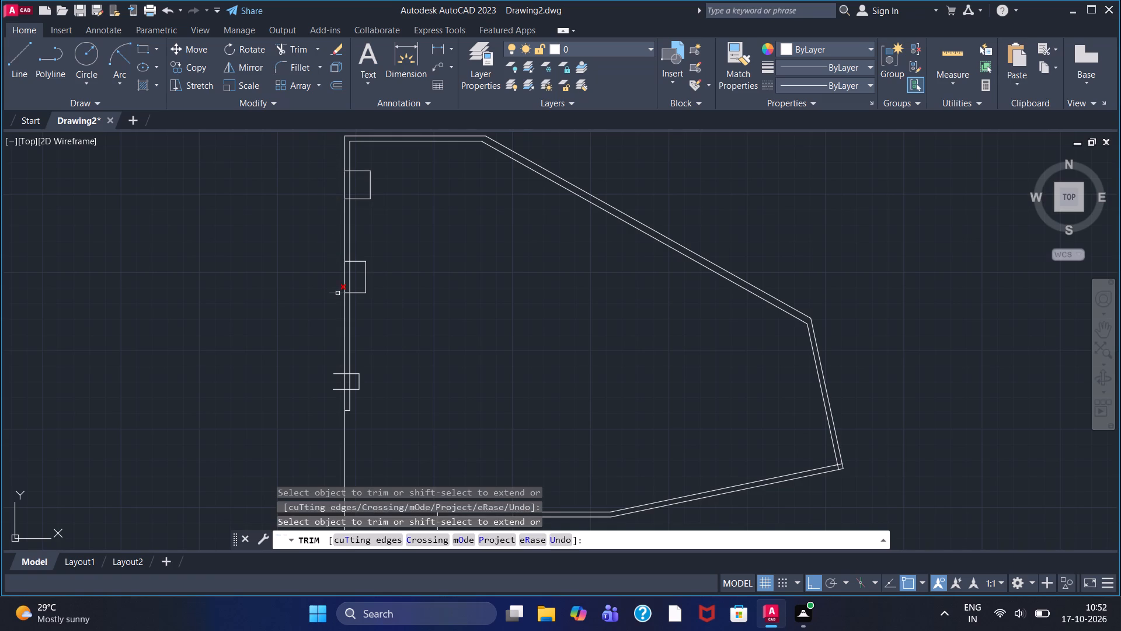
click(337, 293)
click(335, 391)
click(339, 373)
Trim the upper and lower edges of all three boxes between the outer and inner vertical lines.
scroll(348, 367, up, 3)
click(338, 460)
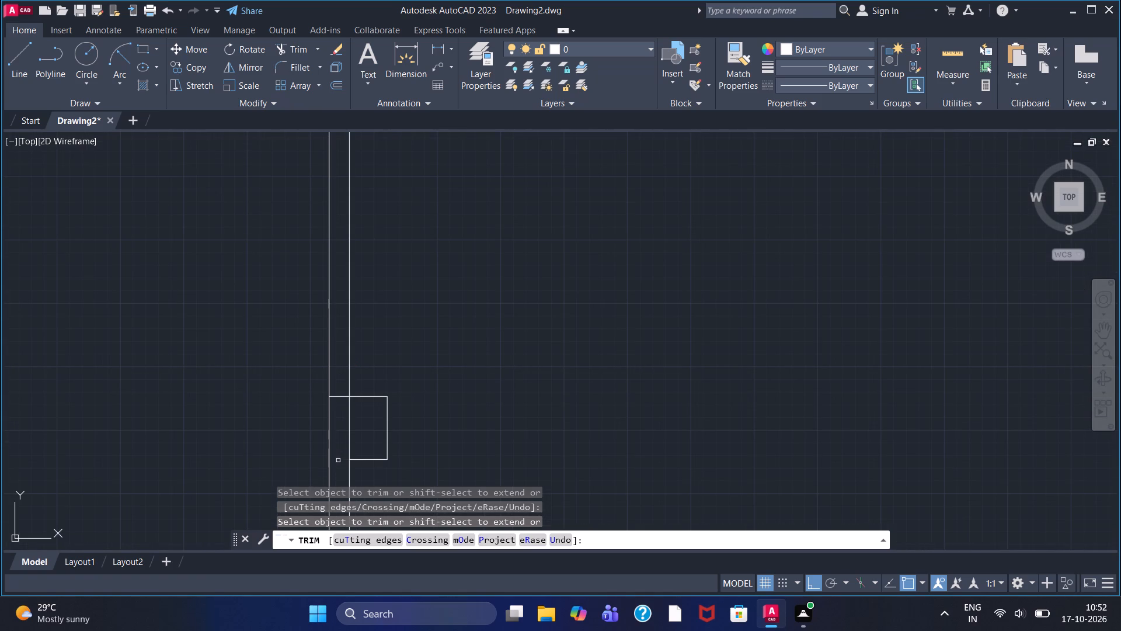
click(338, 396)
scroll(335, 337, down, 1)
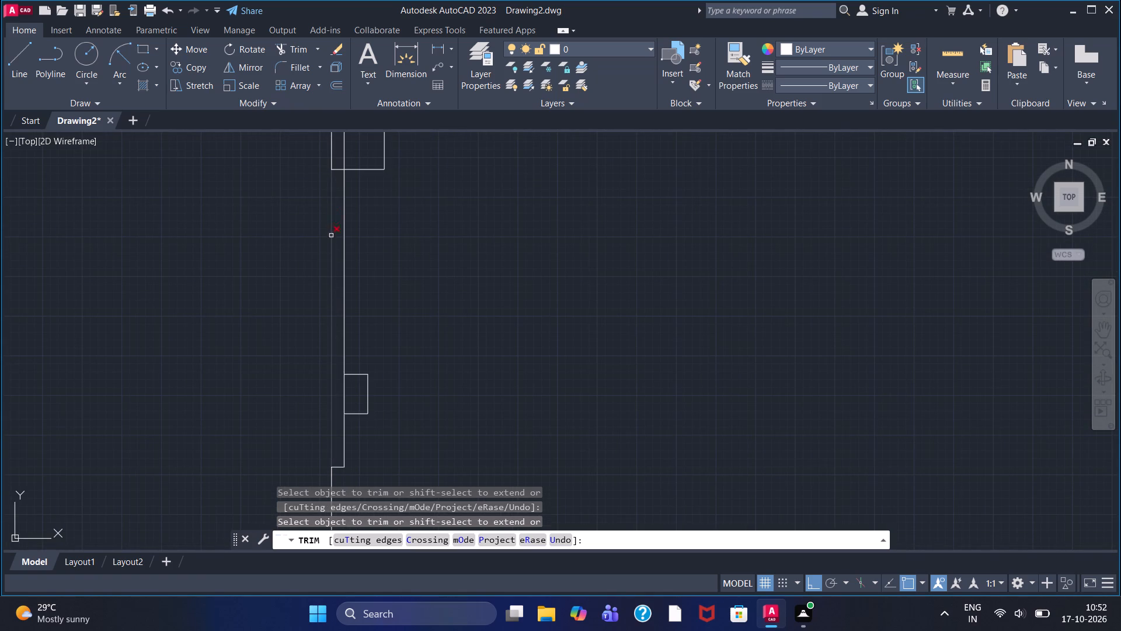
middle_drag(290, 175, 228, 376)
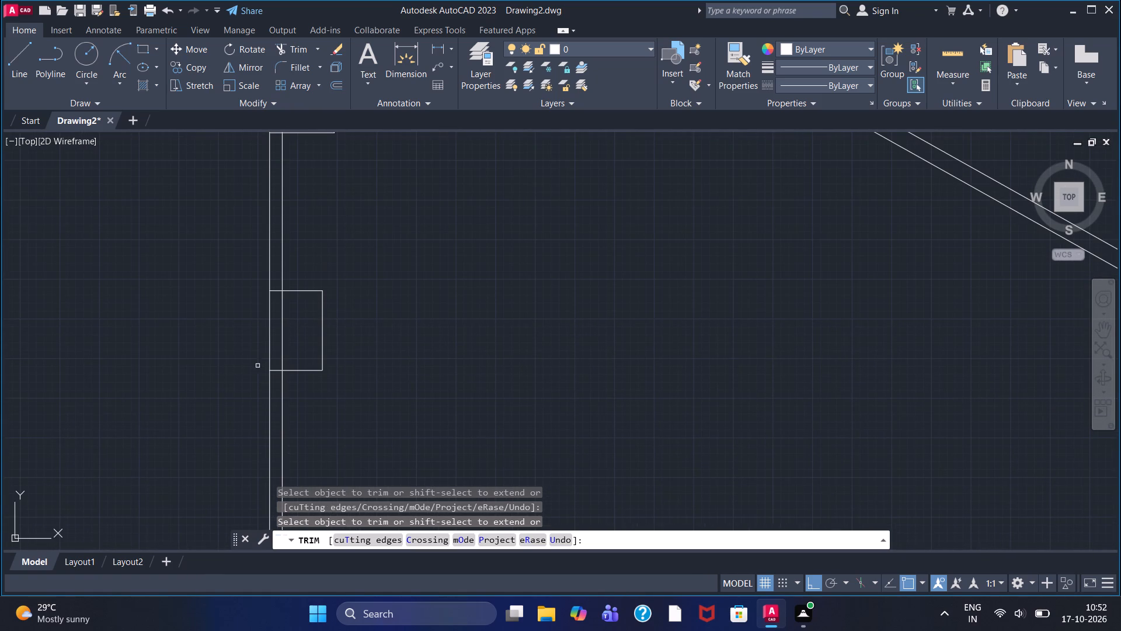
click(277, 372)
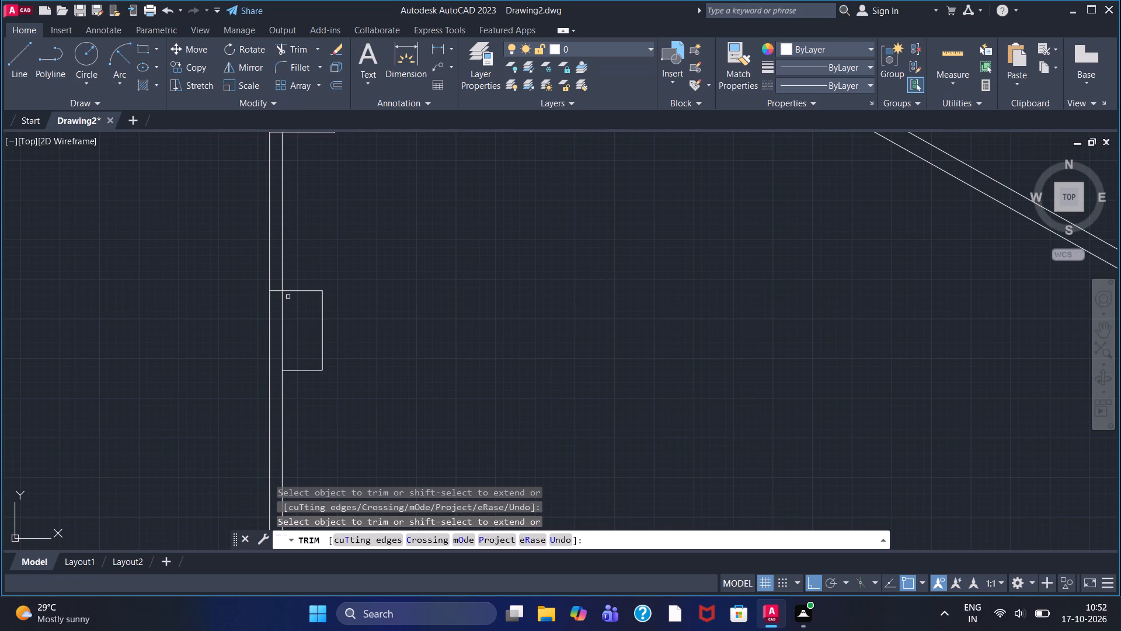
click(274, 291)
middle_drag(277, 238, 228, 515)
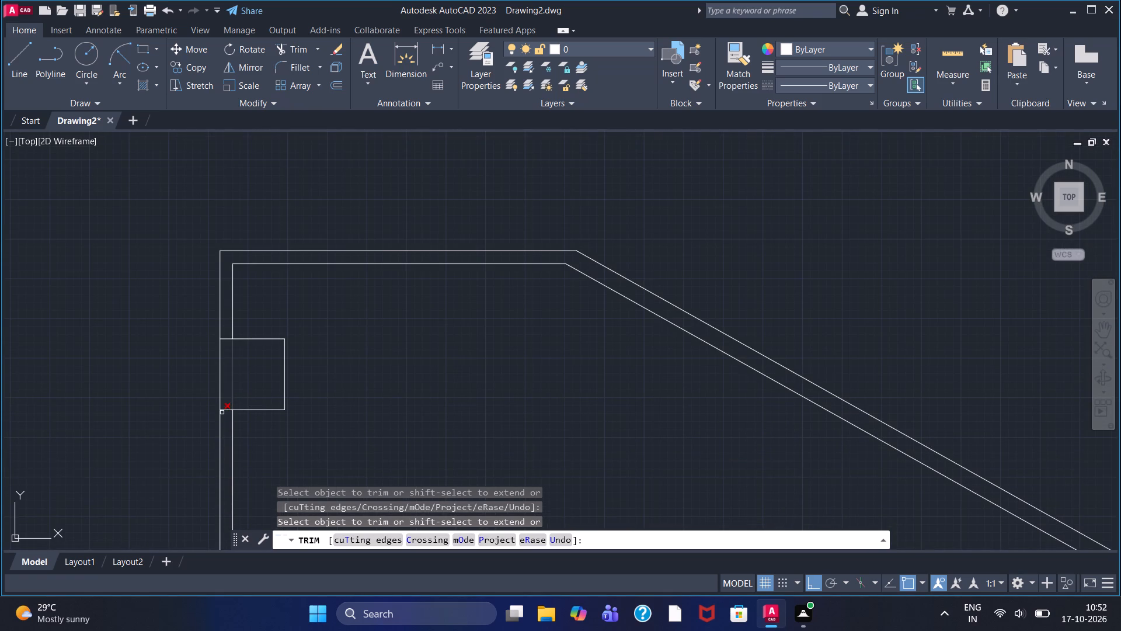
click(227, 410)
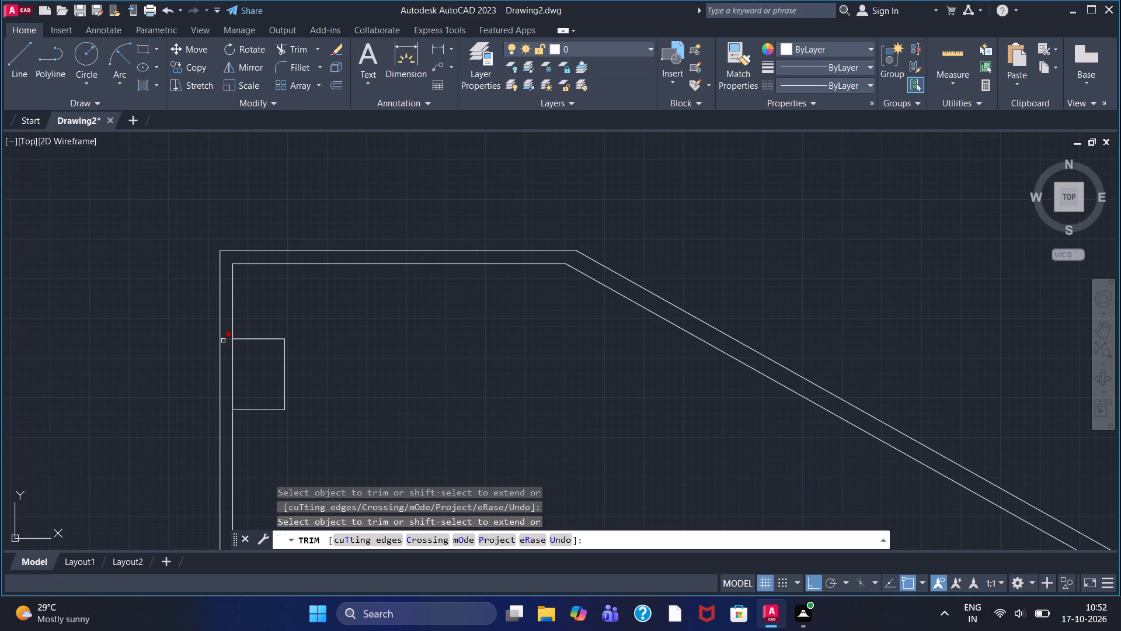
click(223, 341)
Fillet the corner between the inner vertical line and the topmost box's upper edge with radius 10.
click(287, 61)
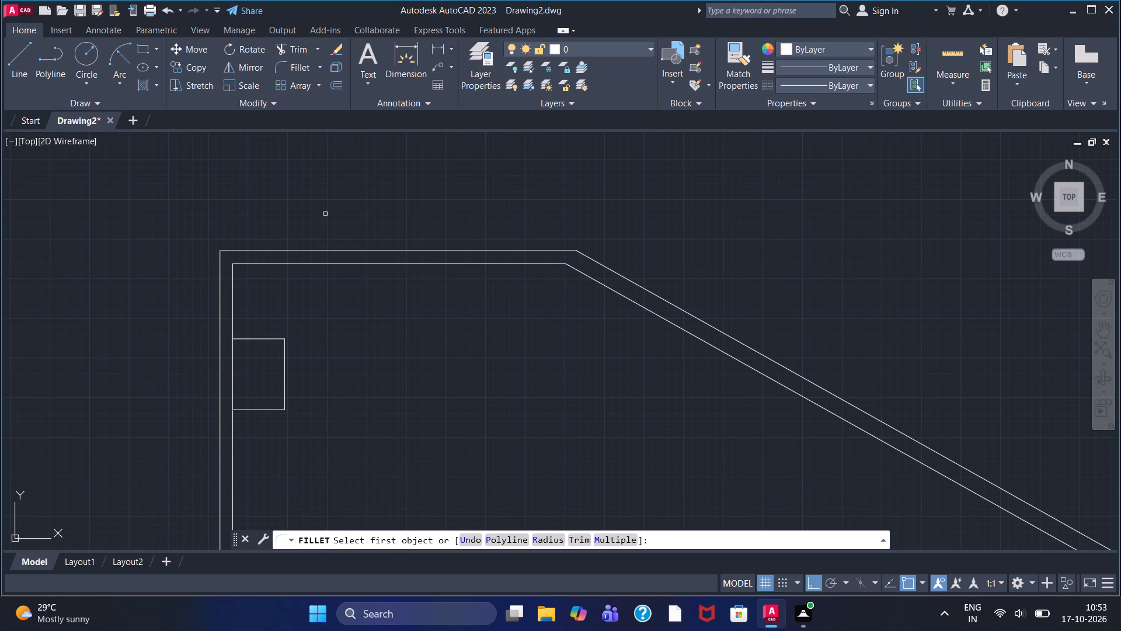
click(541, 535)
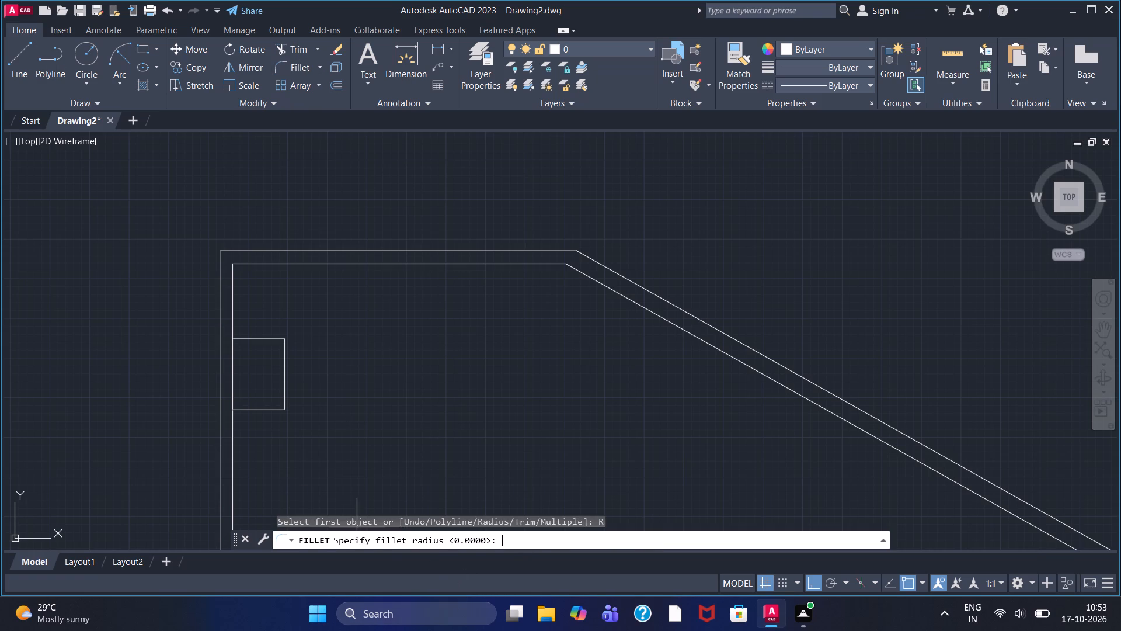
text(10)
key(Return)
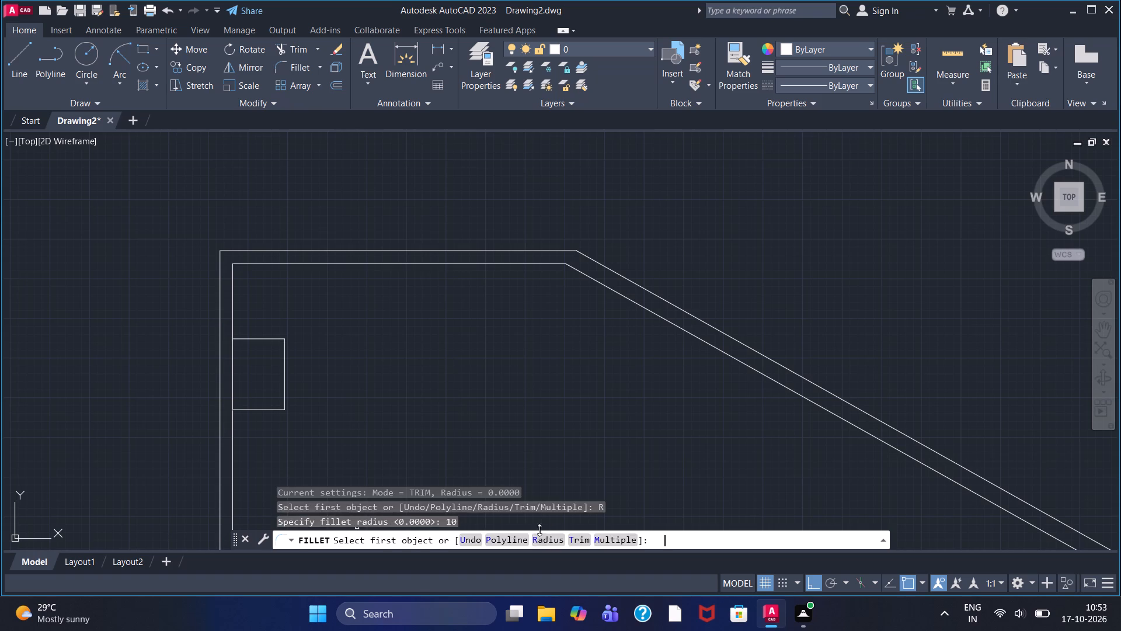
click(234, 323)
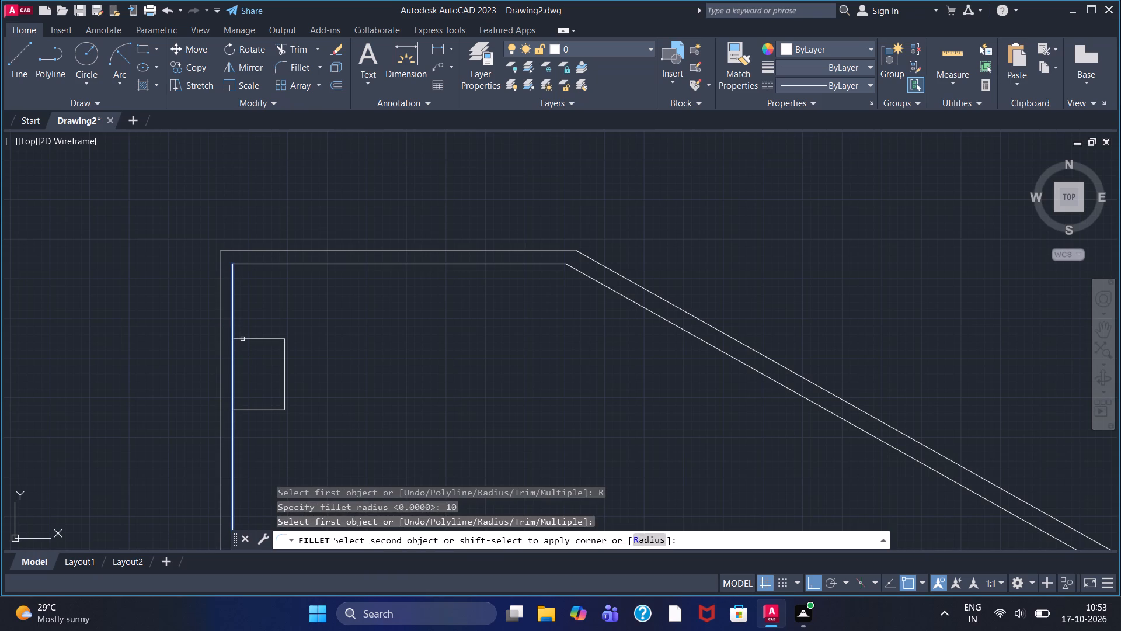
click(242, 339)
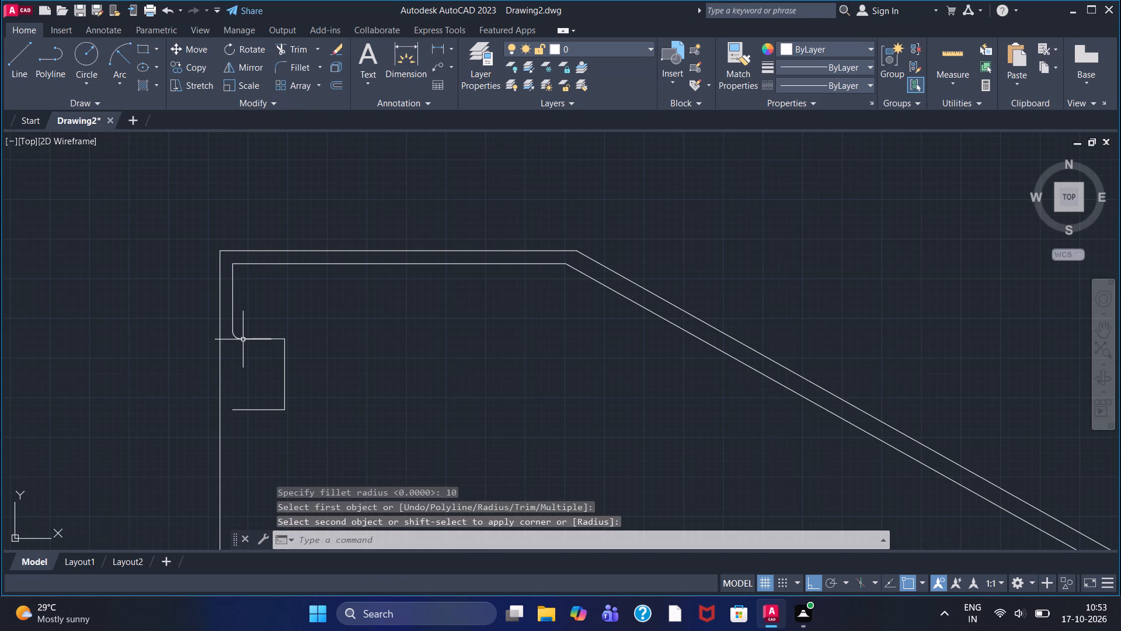
Draw a vertical line from the outer end of the topmost box's lower edge down to the middle box's lower edge.
scroll(242, 449, down, 1)
middle_drag(252, 445, 264, 390)
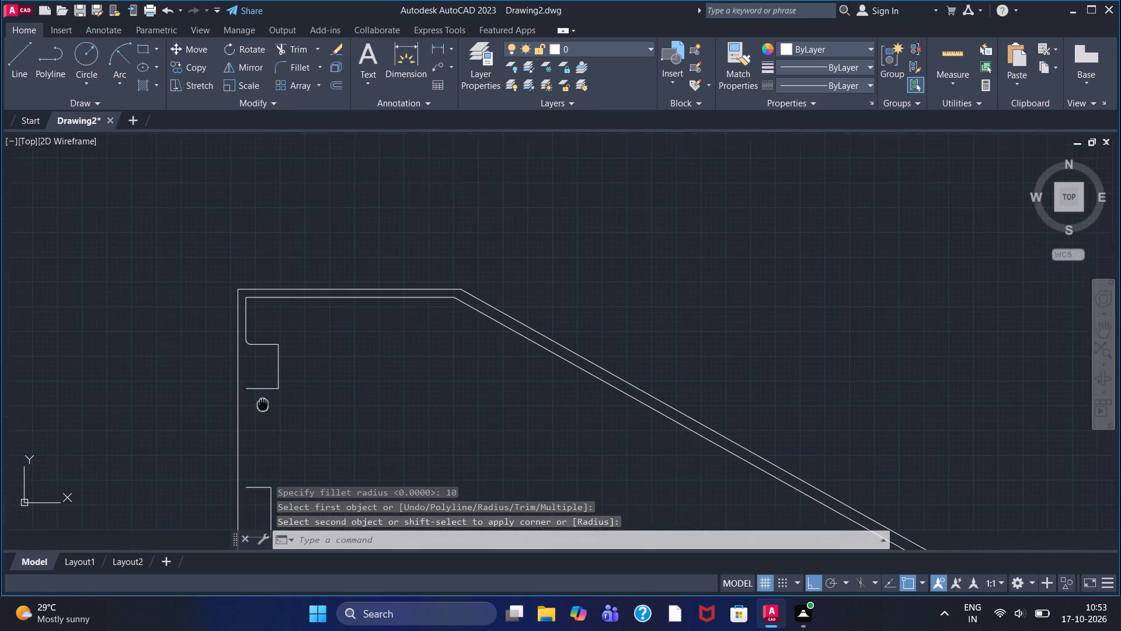
middle_drag(264, 390, 267, 378)
click(22, 56)
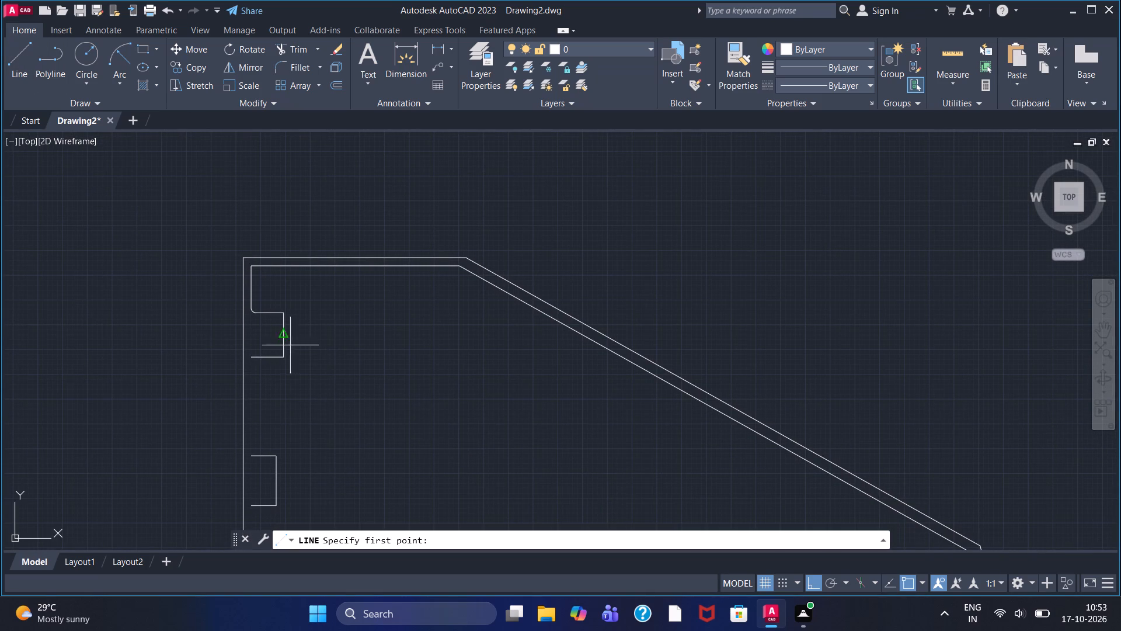
click(253, 357)
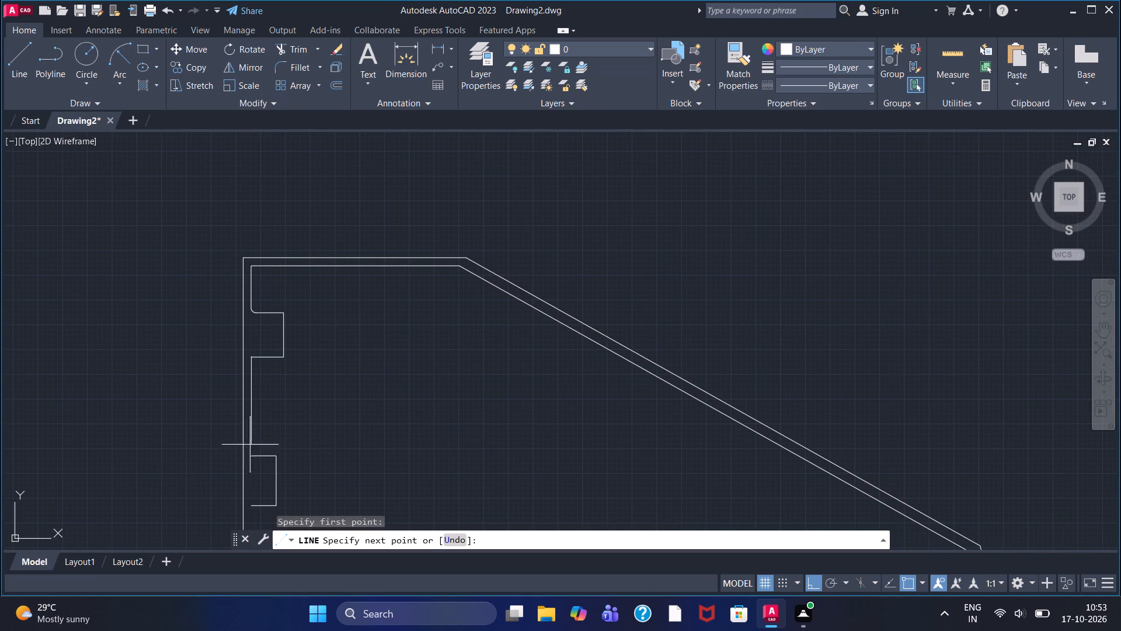
click(250, 512)
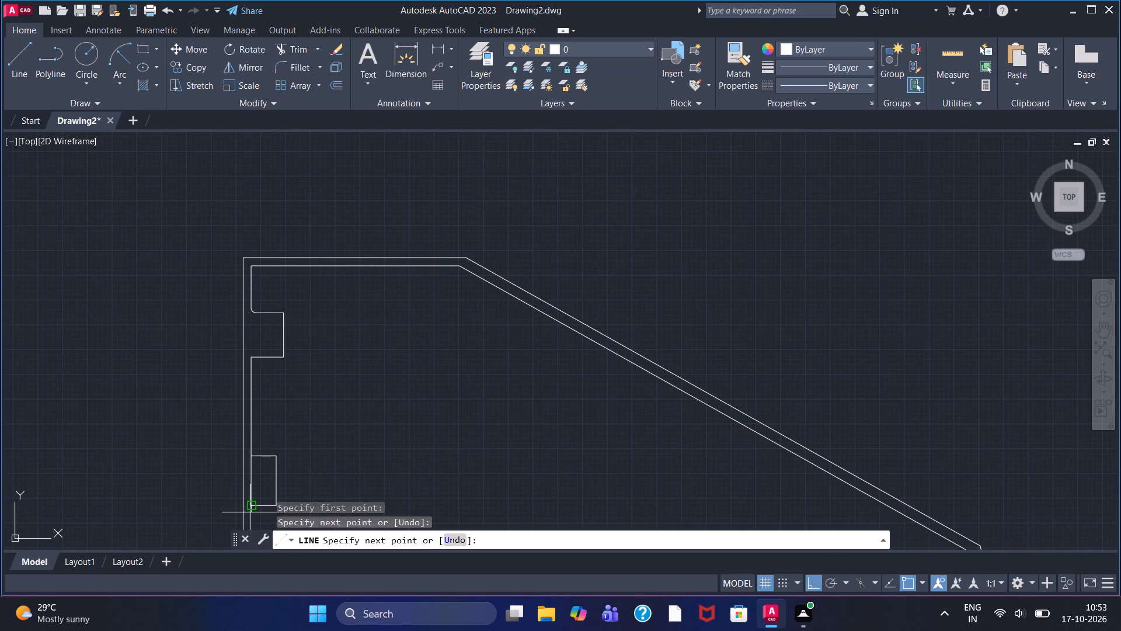
right_click(107, 431)
click(141, 268)
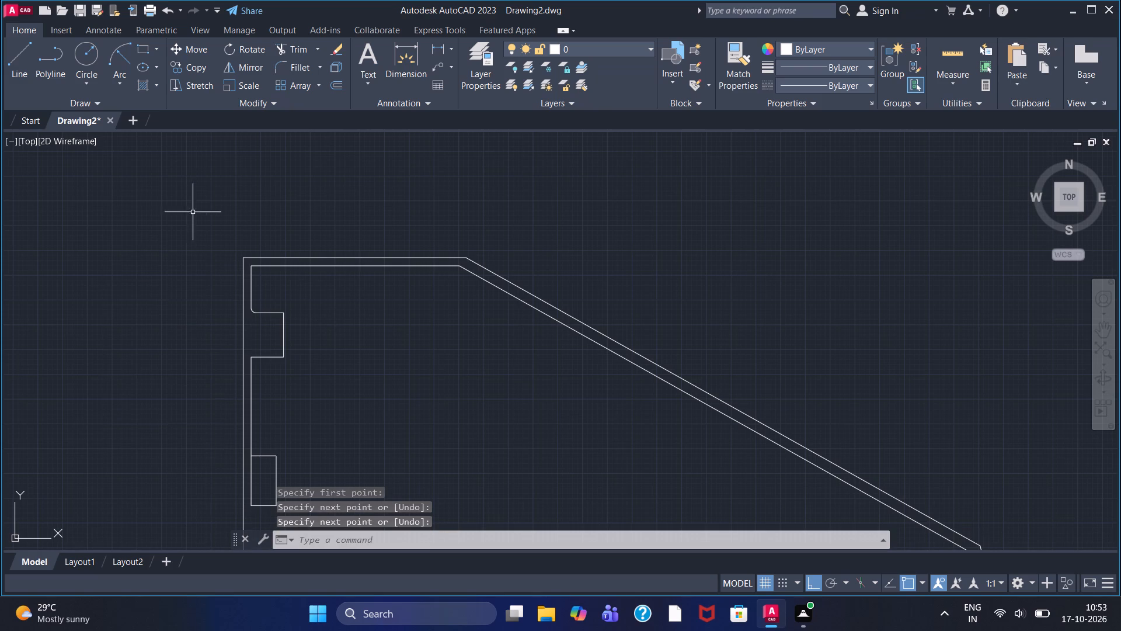
Fillet the corner between the new inner vertical line and the topmost box's lower edge with radius 10.
click(291, 63)
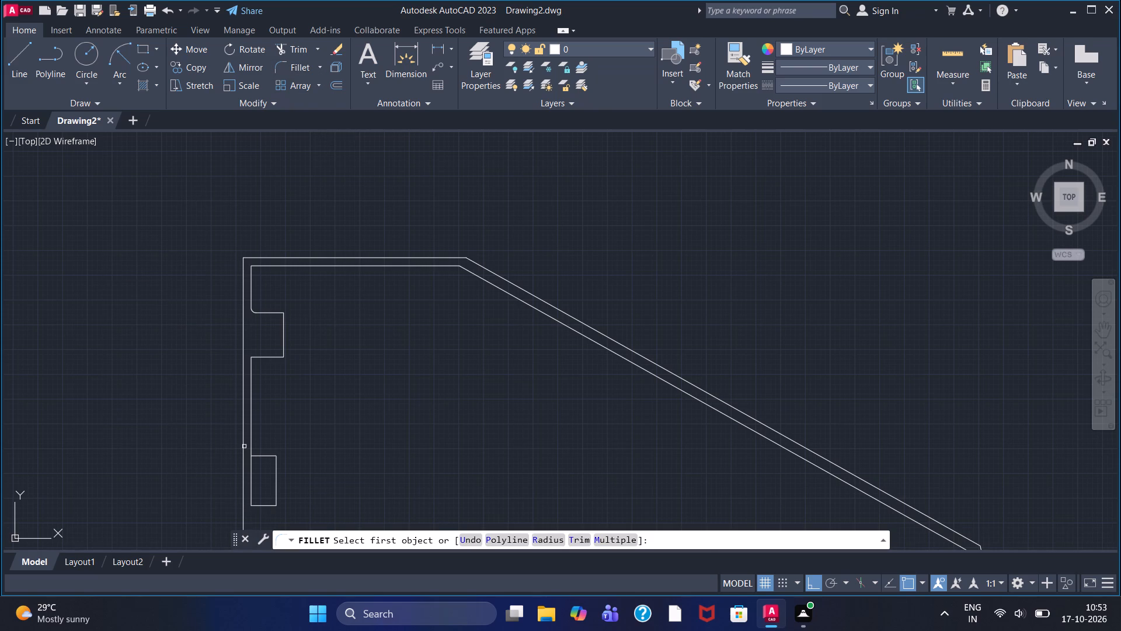
click(542, 538)
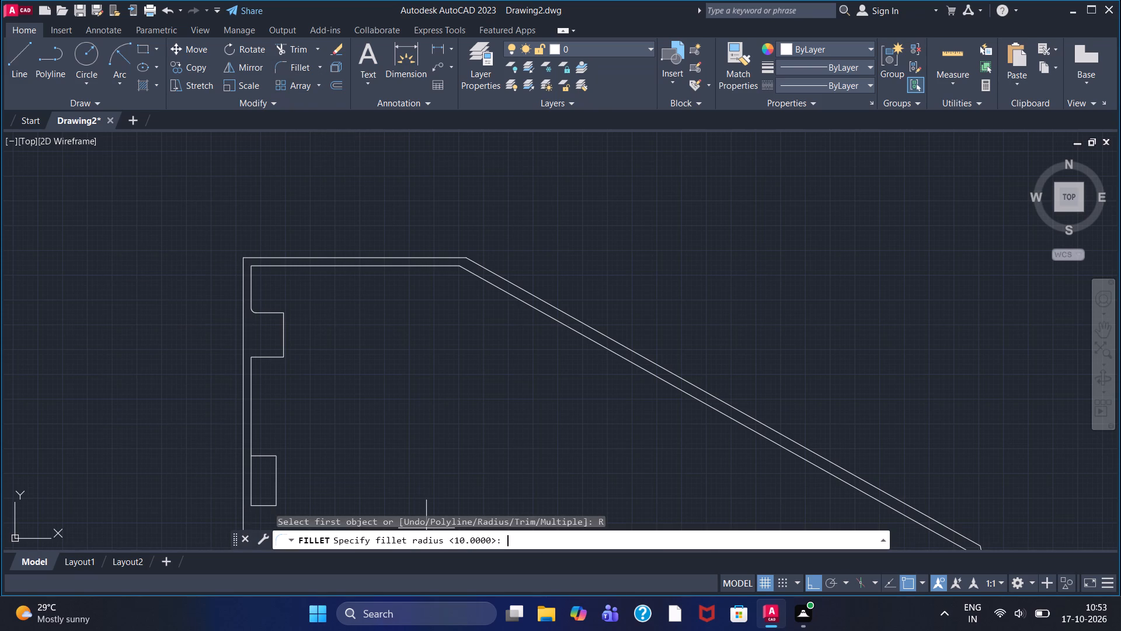
text(10)
key(Return)
click(250, 374)
click(262, 356)
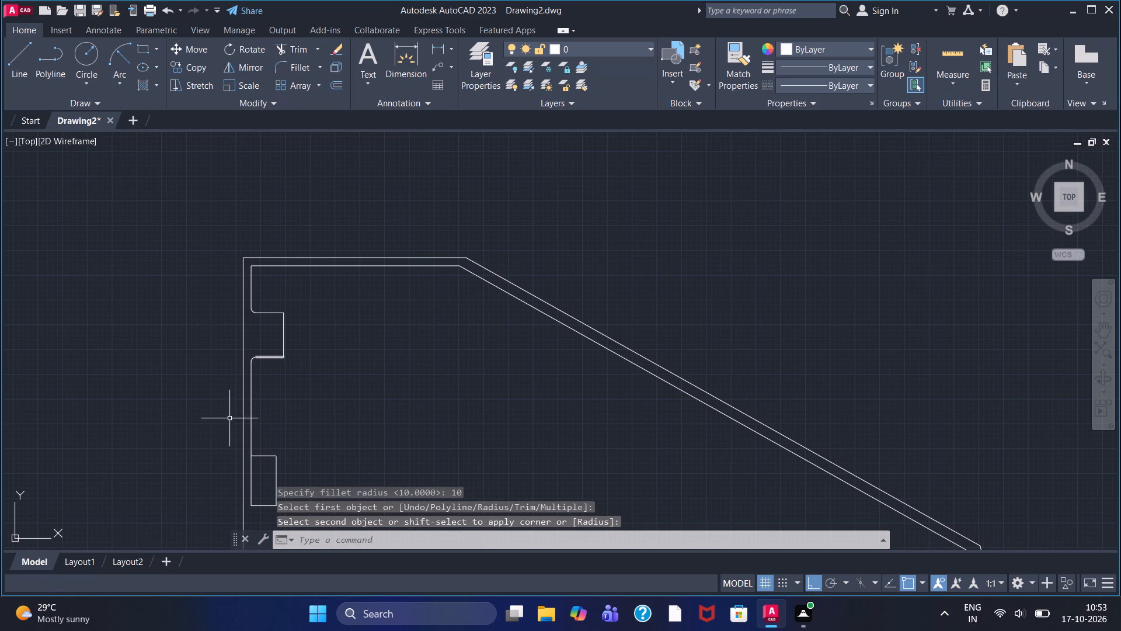
Fillet the corner between the inner vertical line and the middle box's upper edge with radius 10.
scroll(273, 424, down, 1)
middle_drag(274, 423, 281, 332)
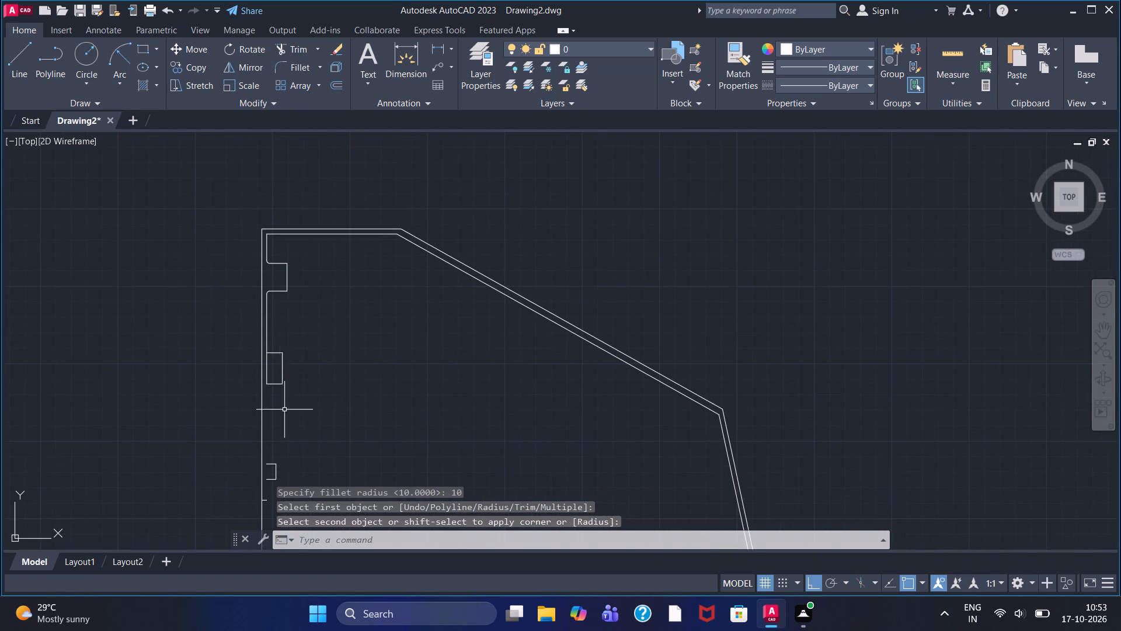
scroll(284, 410, up, 2)
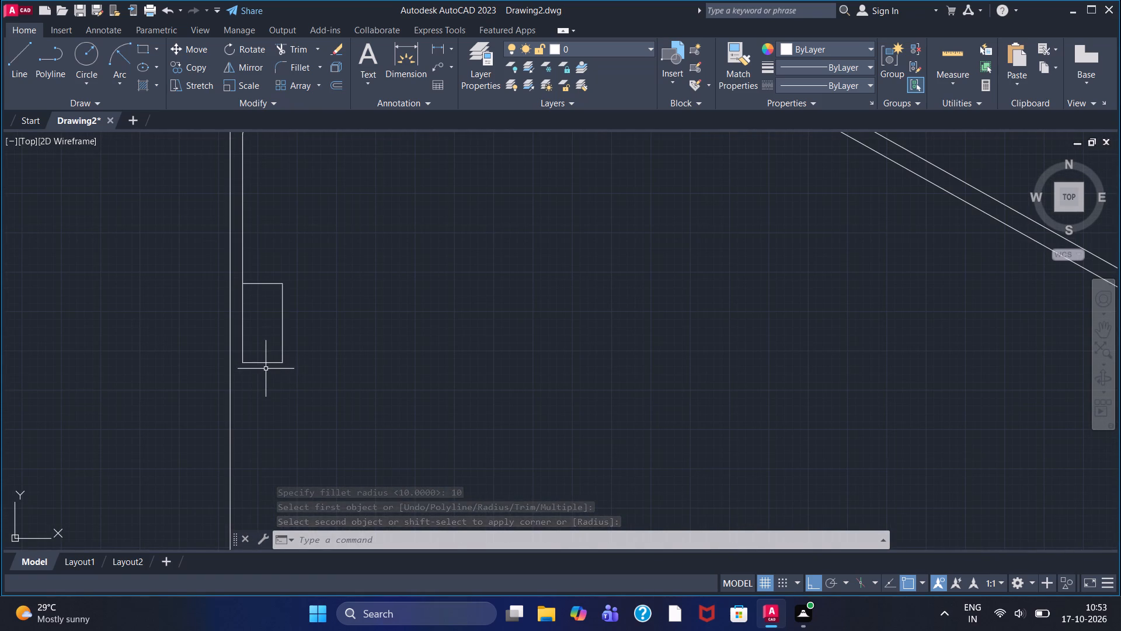
right_click(468, 415)
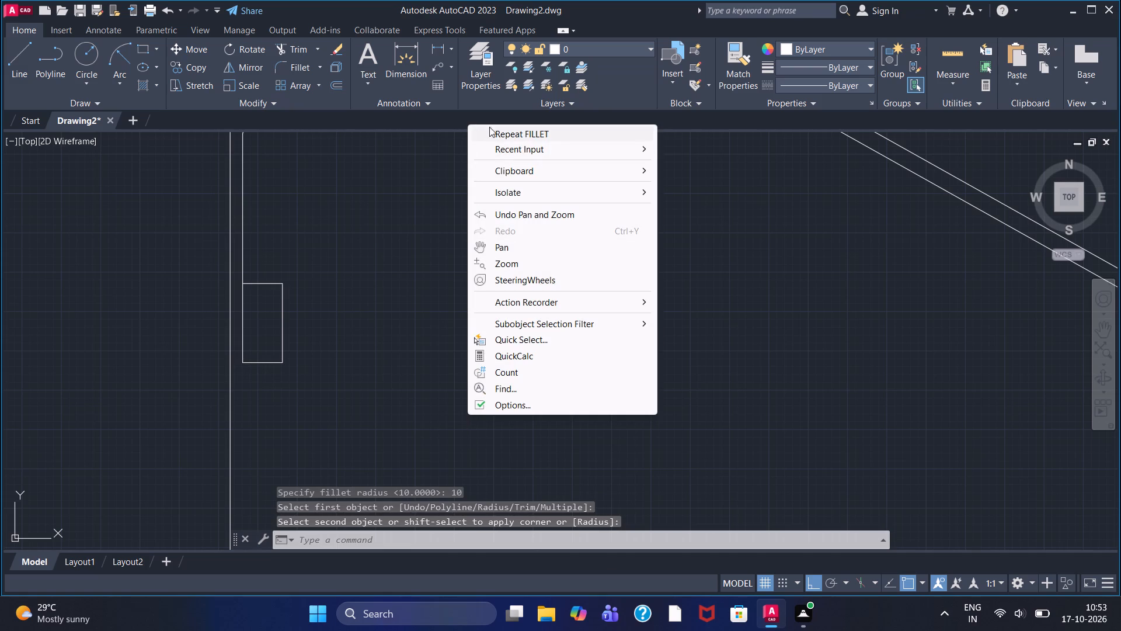
click(499, 131)
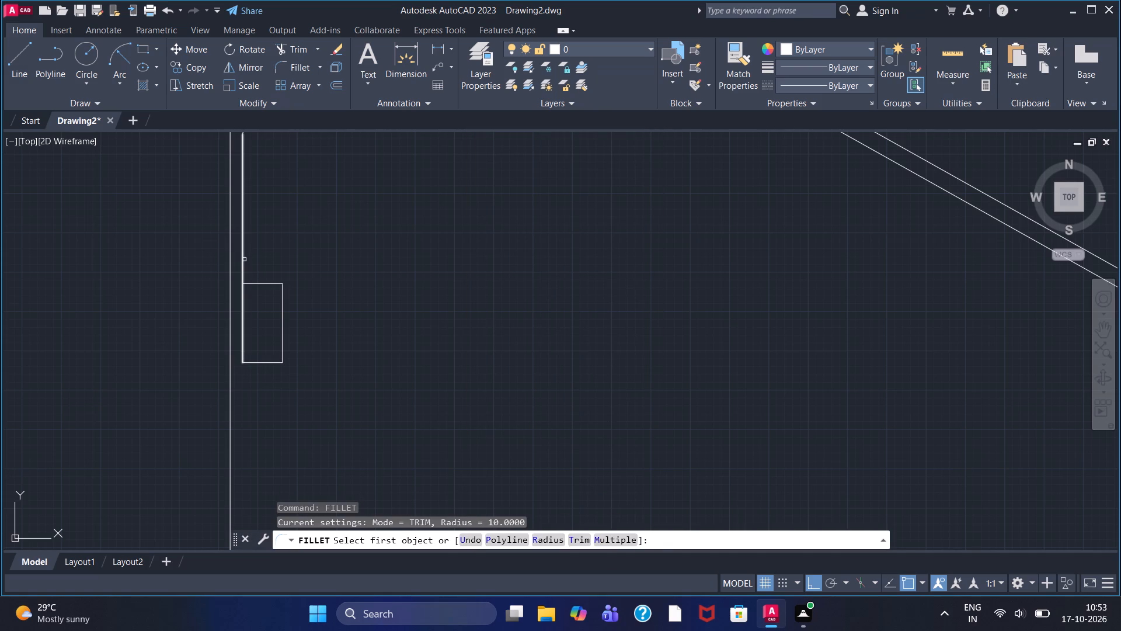
click(243, 261)
click(255, 285)
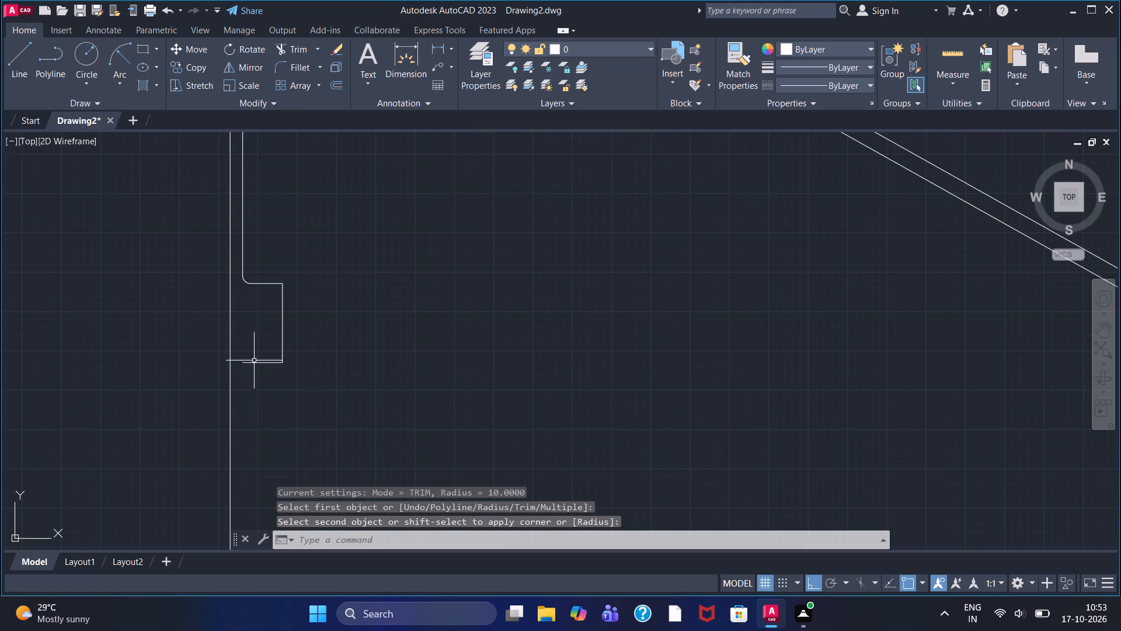
Draw a vertical line from the outer end of the middle box's lower edge down to the lowest box's upper edge.
click(10, 62)
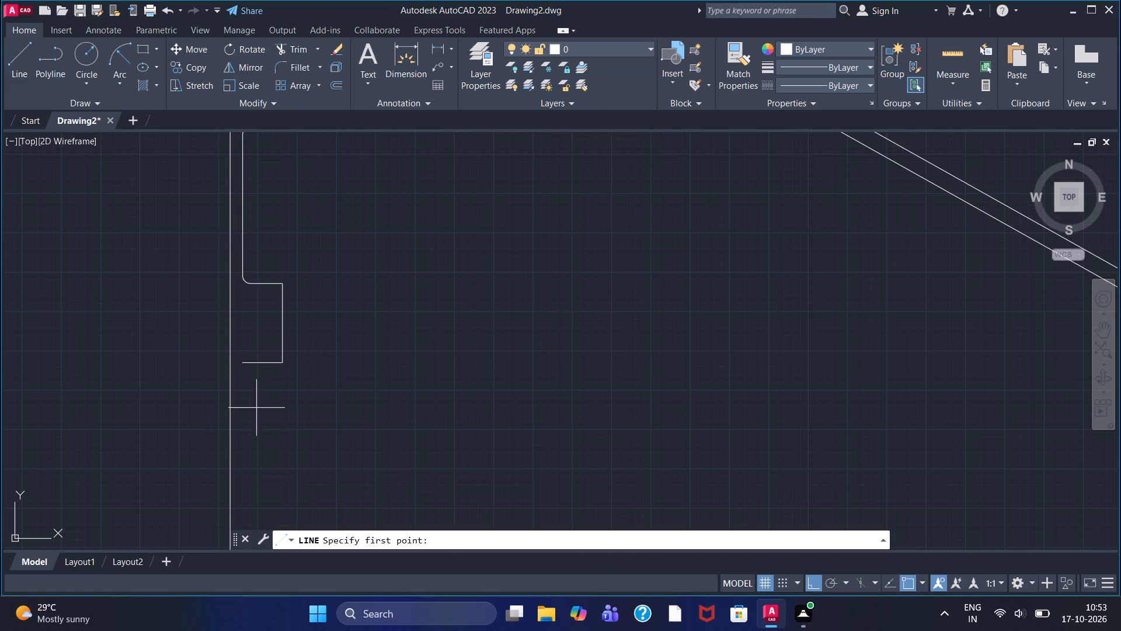
click(242, 365)
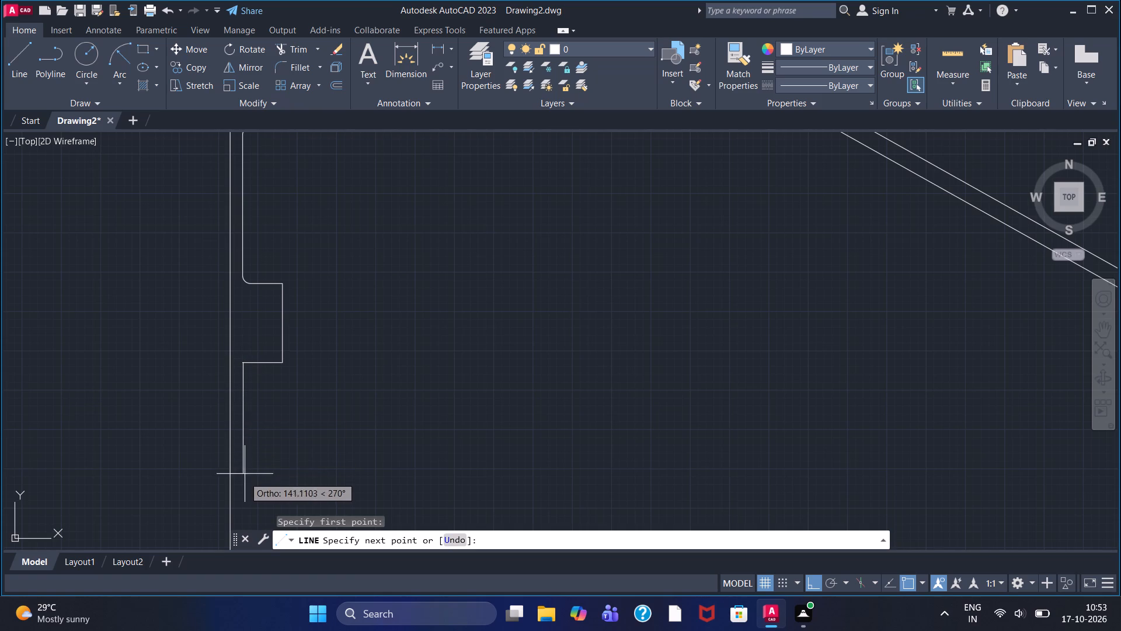
middle_drag(240, 485, 271, 342)
scroll(273, 348, up, 1)
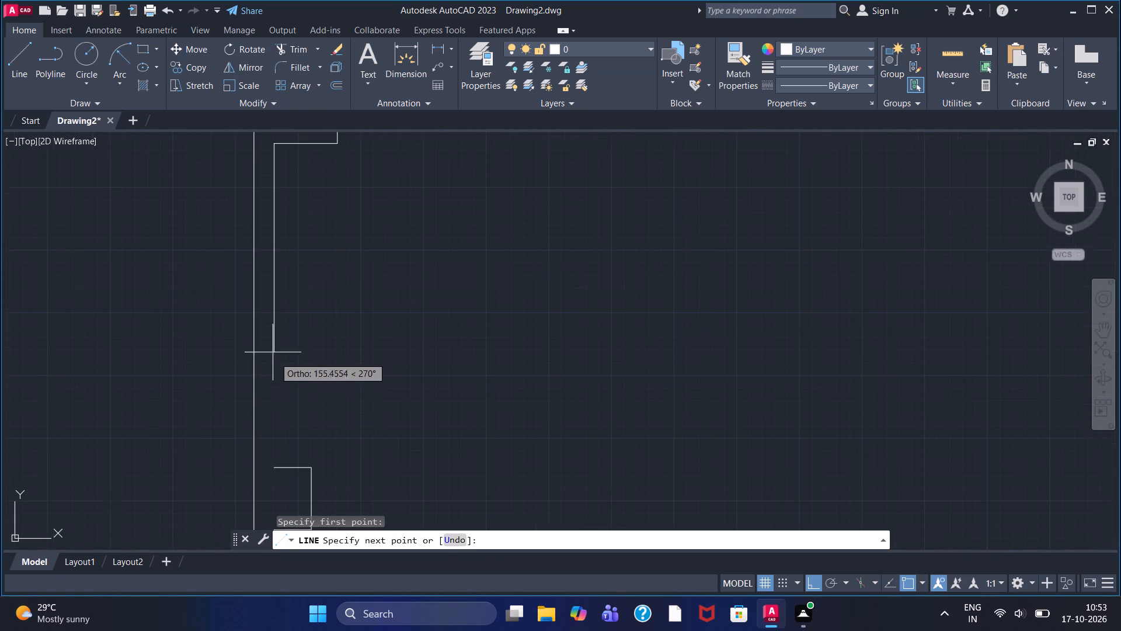
click(268, 469)
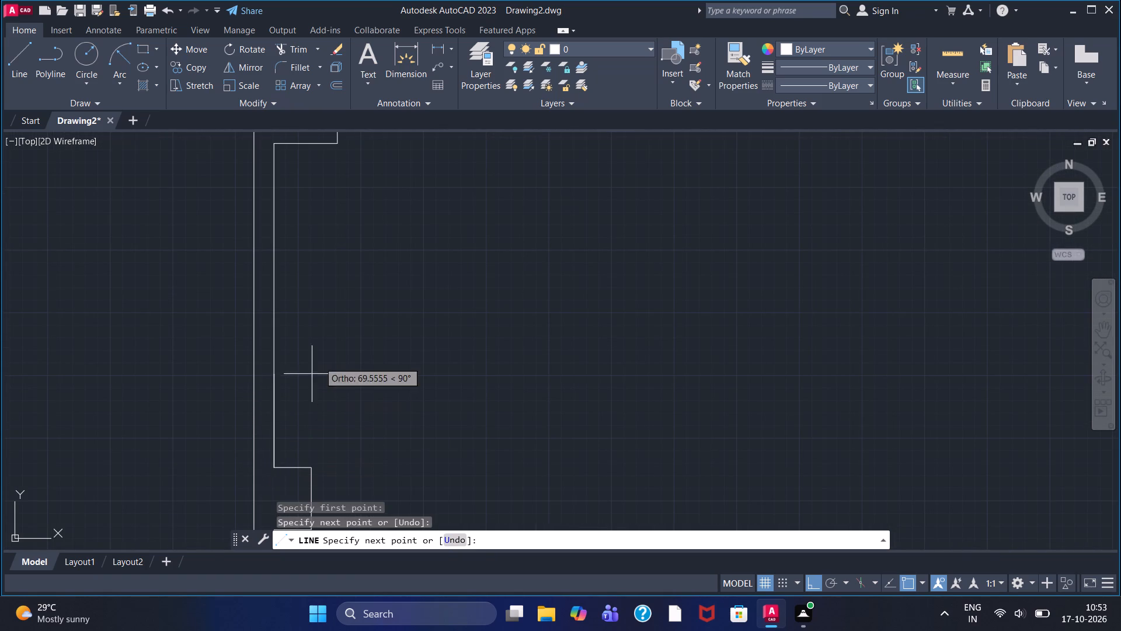
right_click(322, 355)
click(344, 363)
Fillet the corner between the inner vertical line and the middle box's lower edge with radius 10.
middle_drag(311, 325, 321, 449)
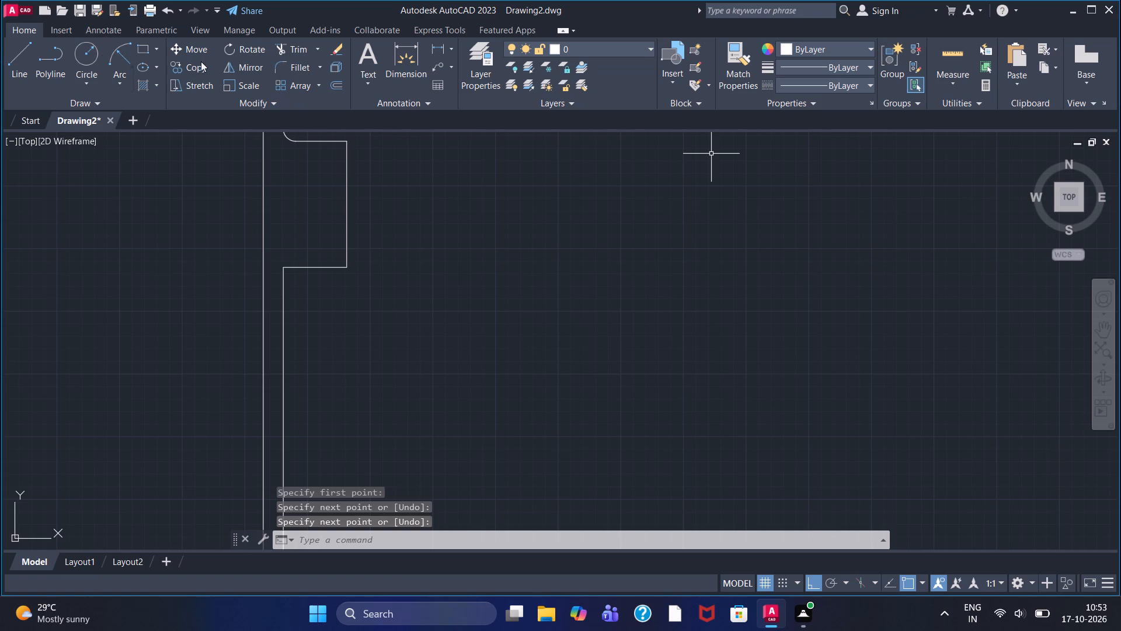
right_click(301, 68)
right_click(457, 233)
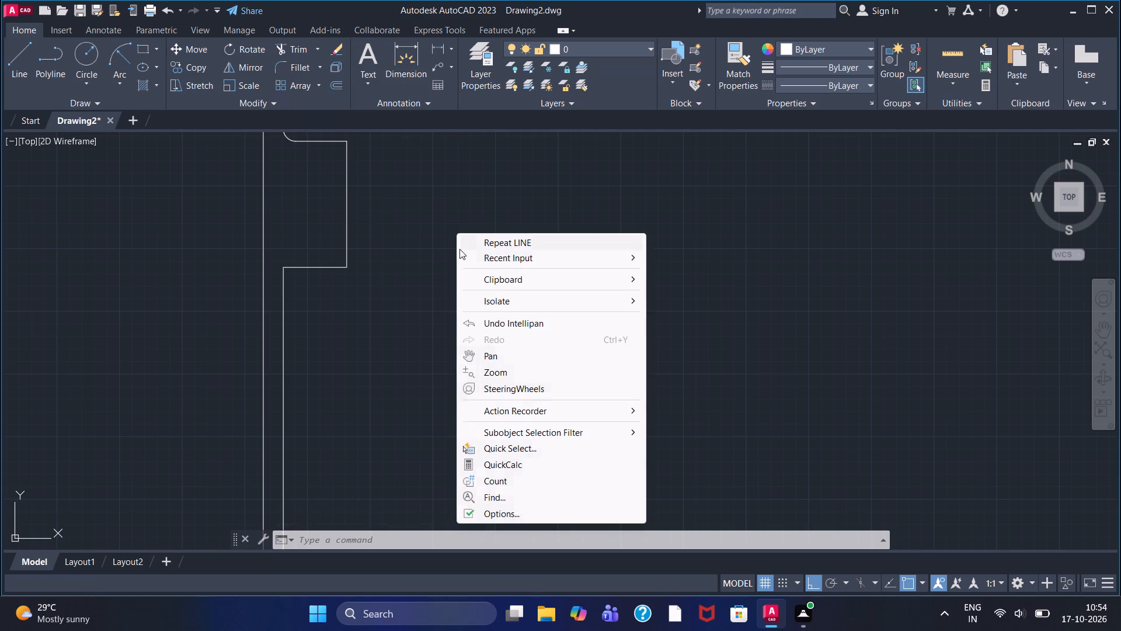
click(287, 65)
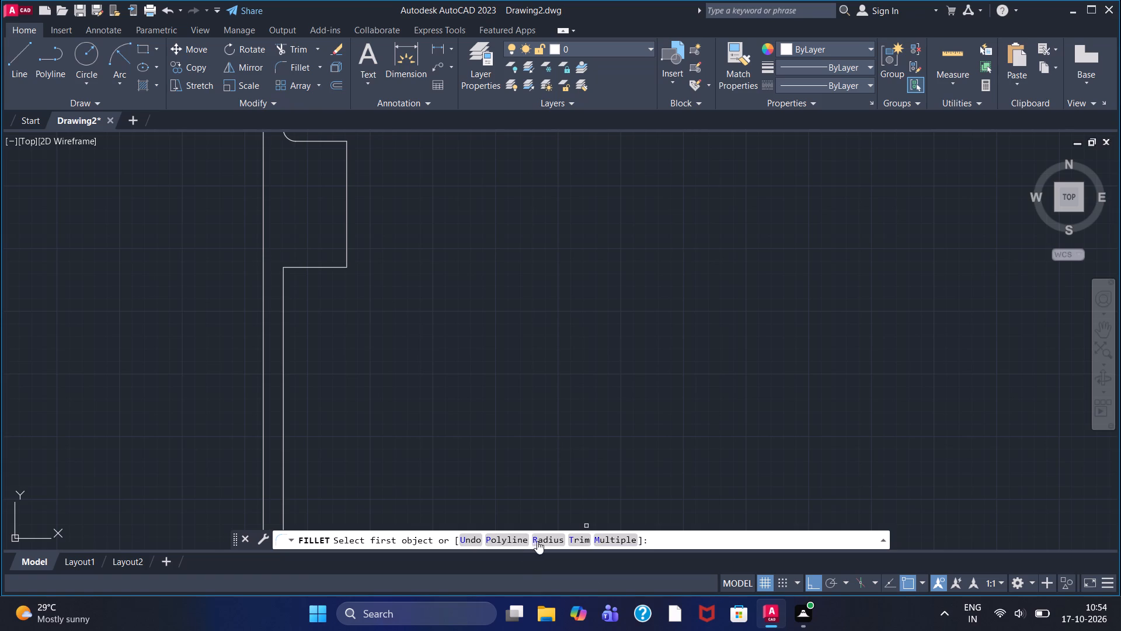
click(541, 537)
text(10)
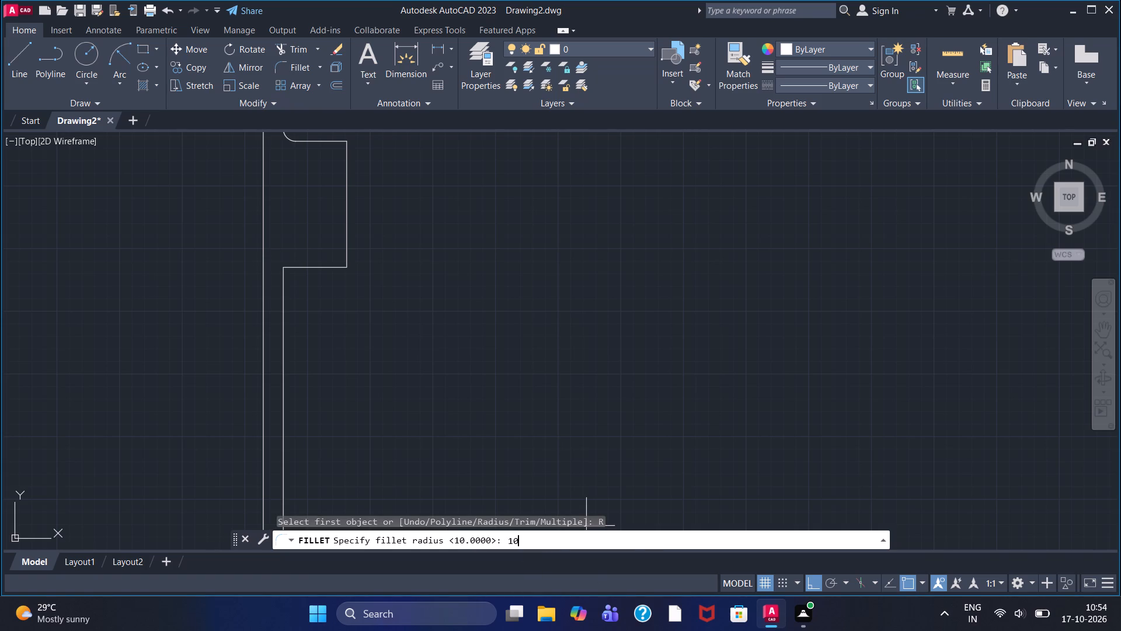
key(Return)
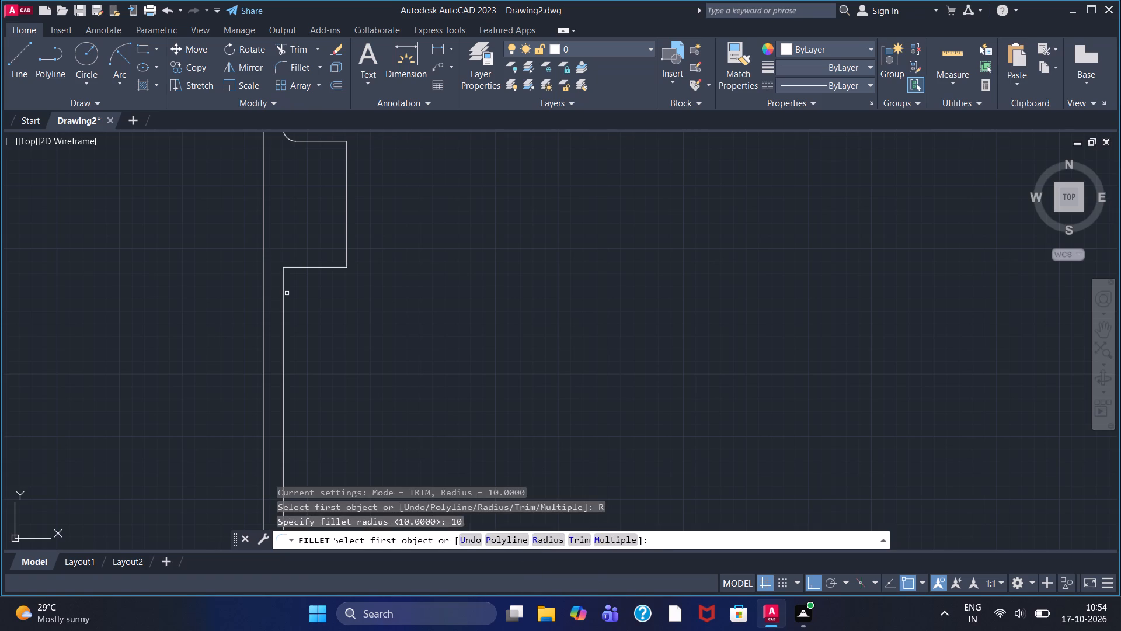
click(283, 291)
click(297, 269)
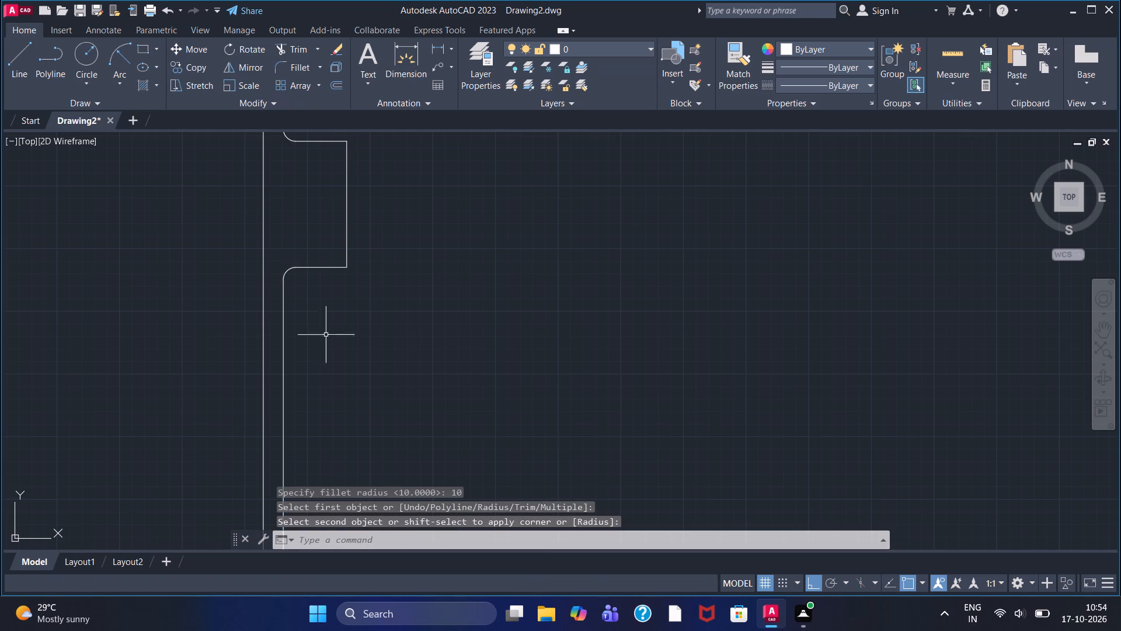
Fillet the corner between the inner vertical line and the lowest box's upper edge with radius 10.
scroll(377, 366, down, 1)
middle_drag(377, 366, 429, 249)
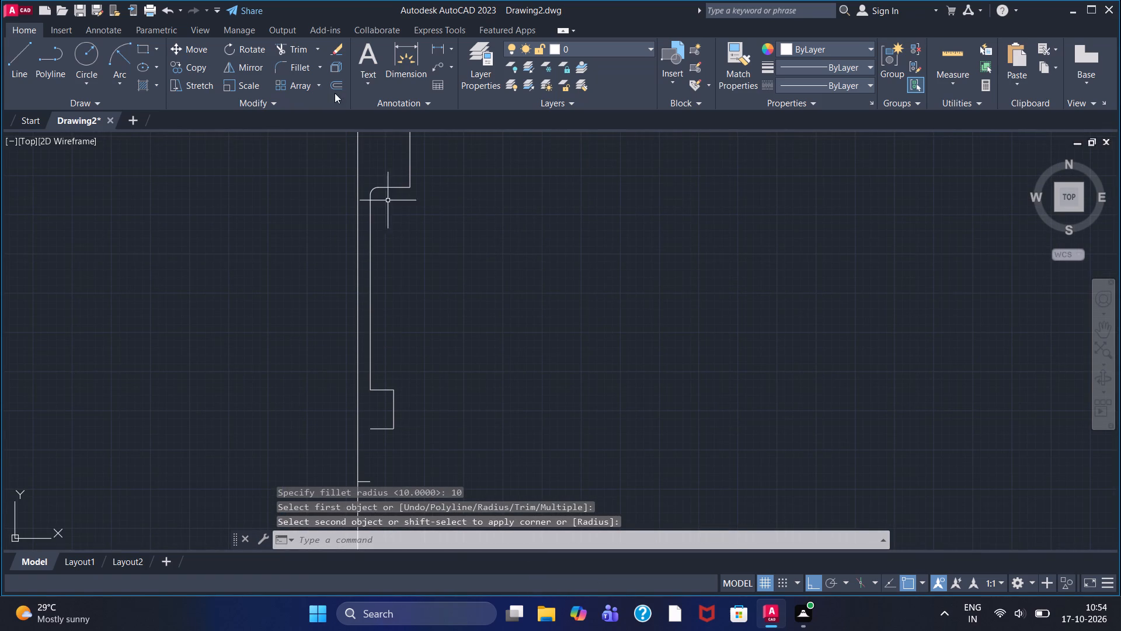
click(295, 61)
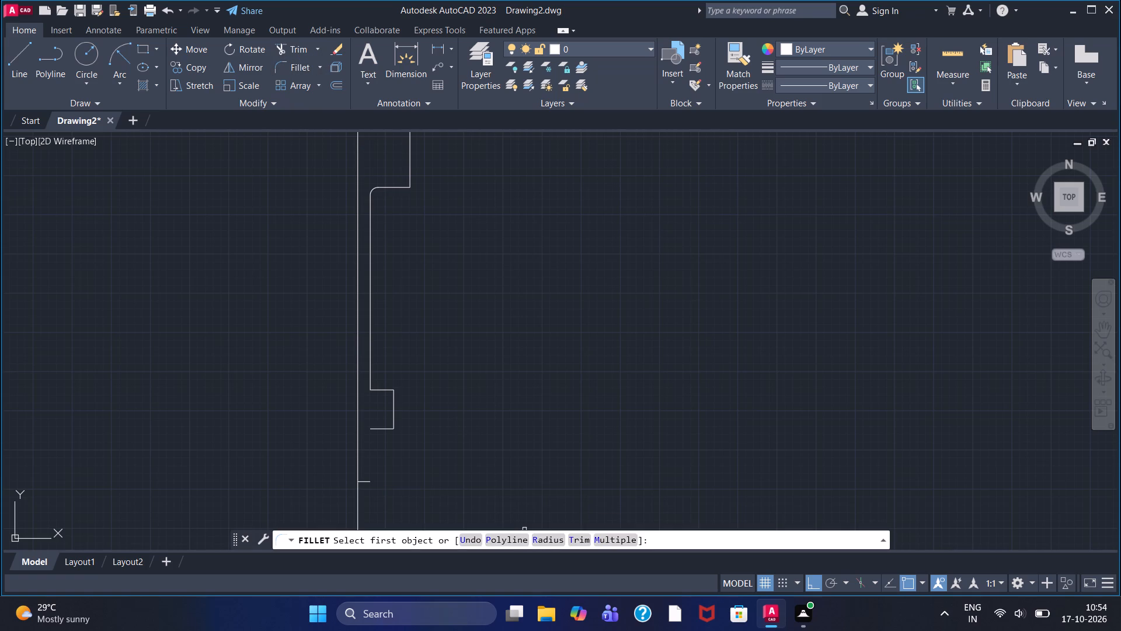
right_click(503, 382)
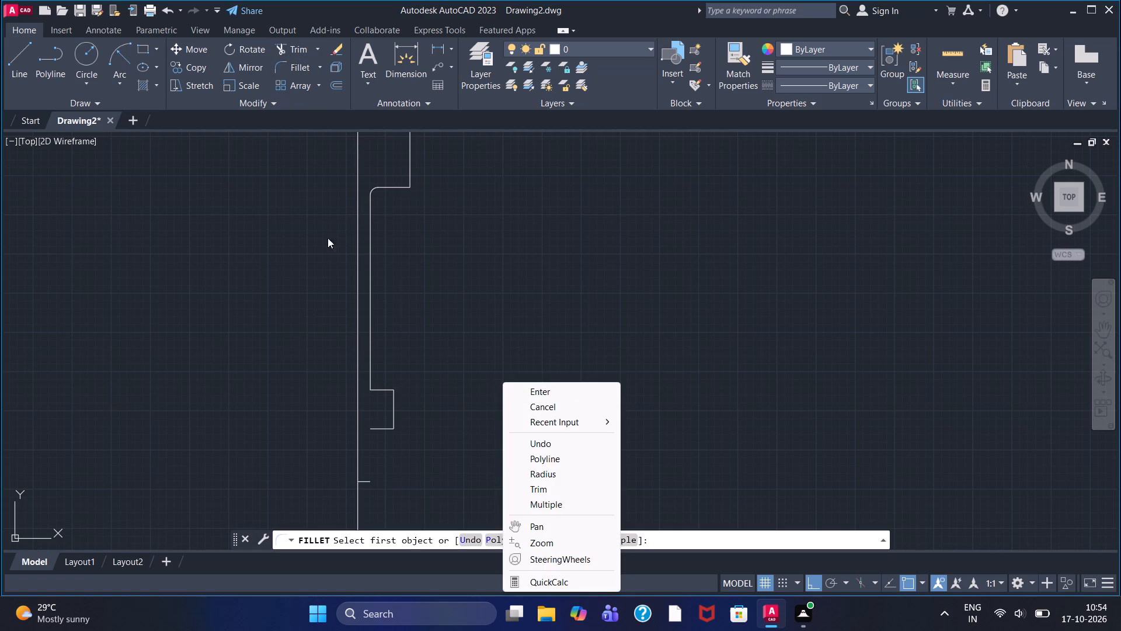
click(404, 351)
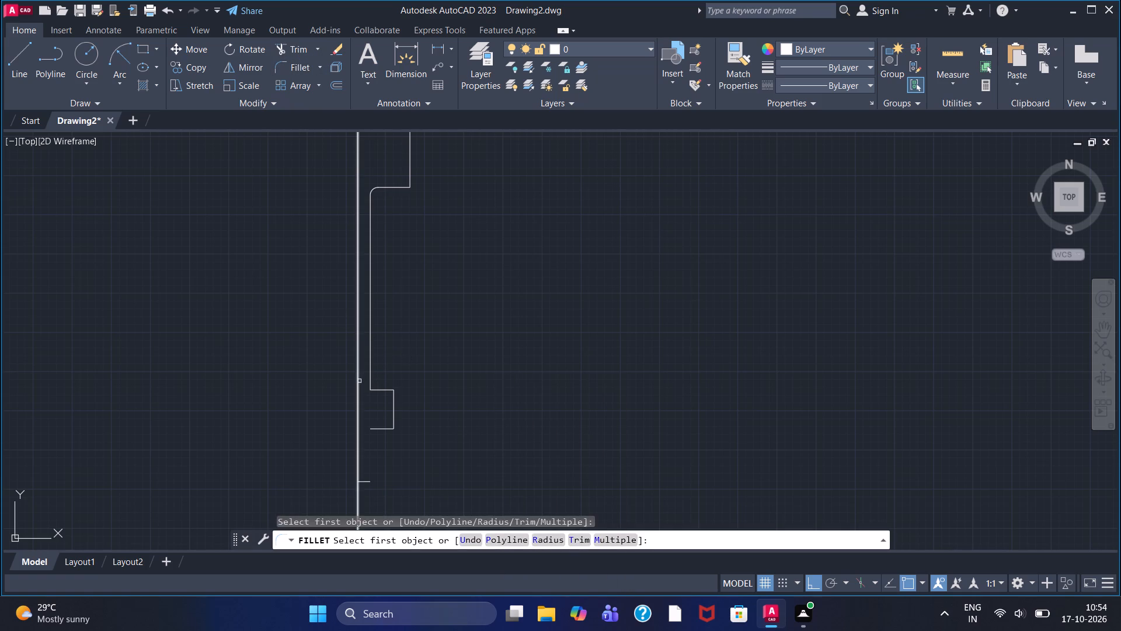
click(368, 376)
click(382, 389)
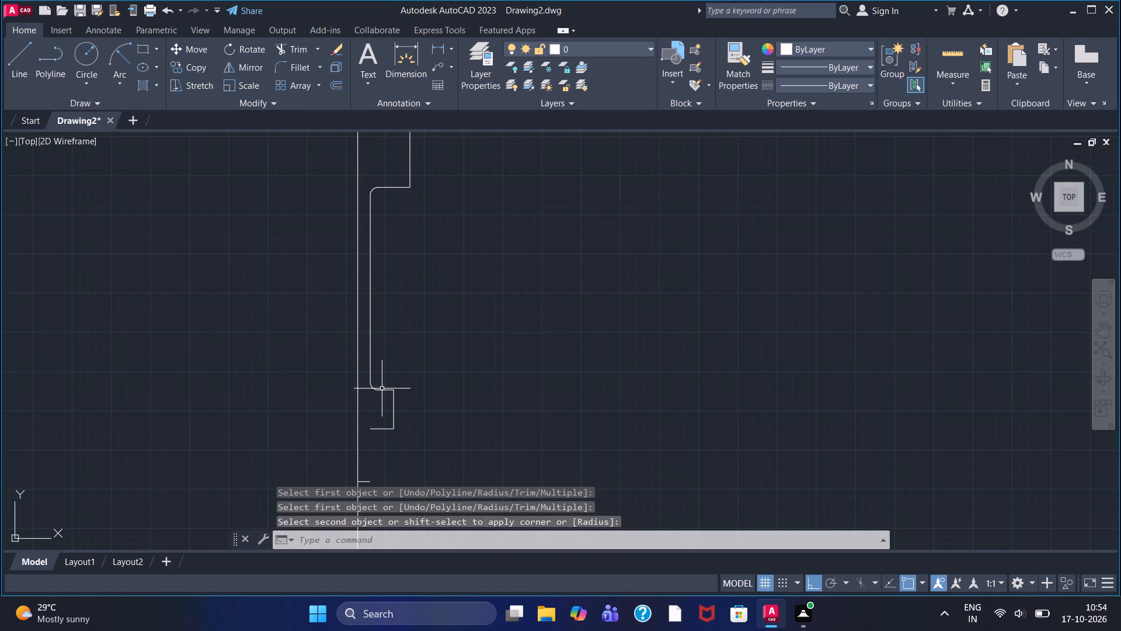
Draw a vertical line from the open end of the lowest box's lower edge down to the end of the short horizontal line below.
click(31, 48)
drag(373, 428, 377, 437)
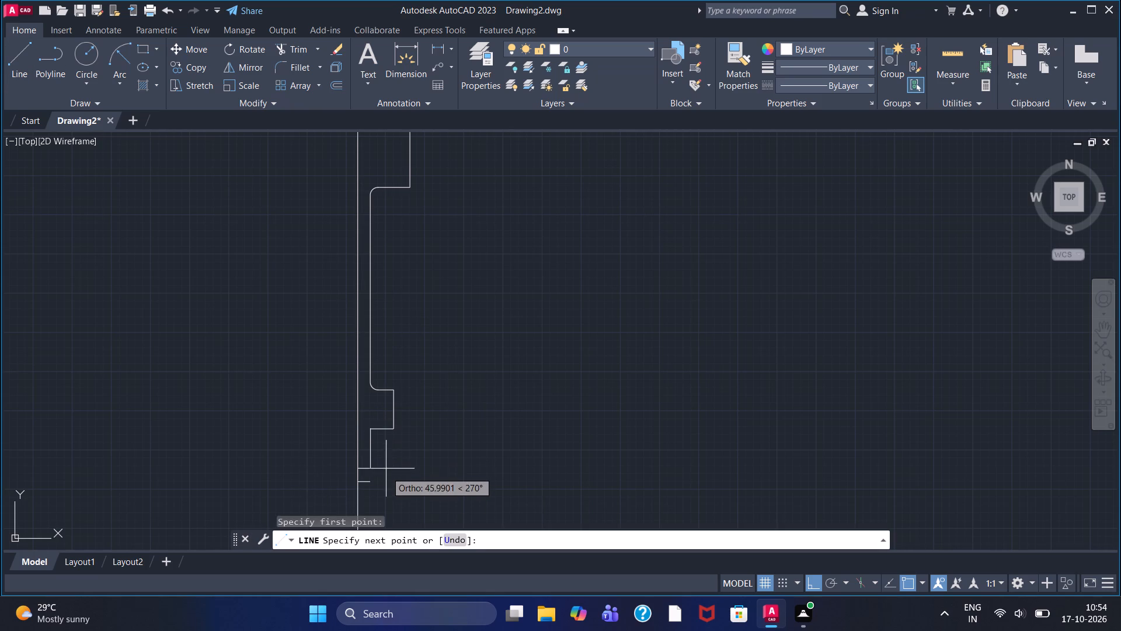
click(372, 479)
right_click(414, 457)
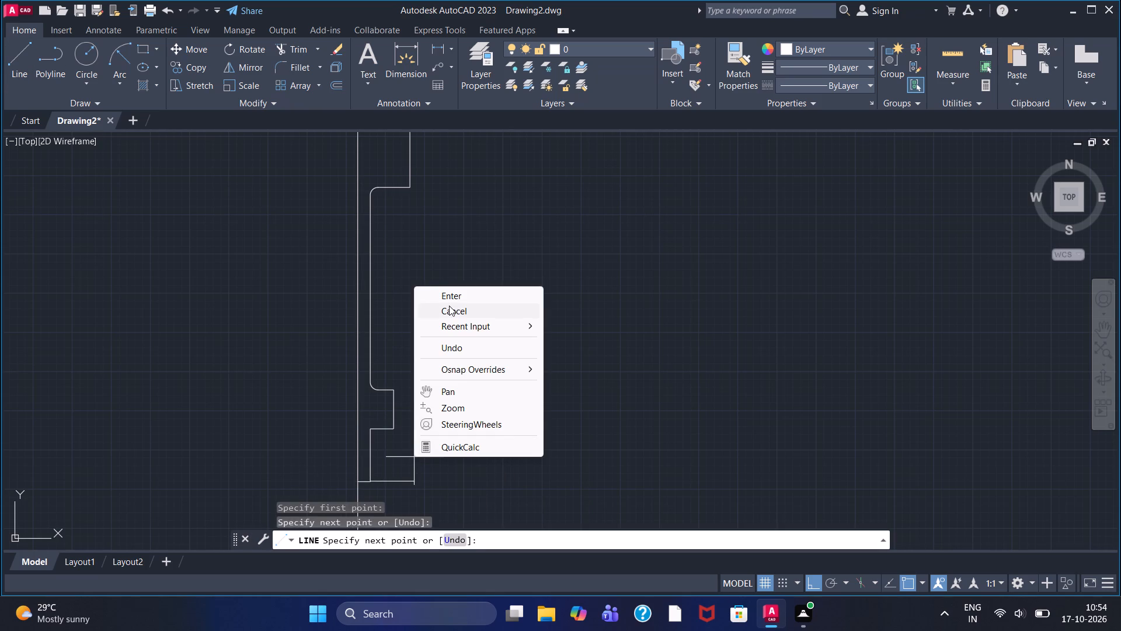
click(454, 298)
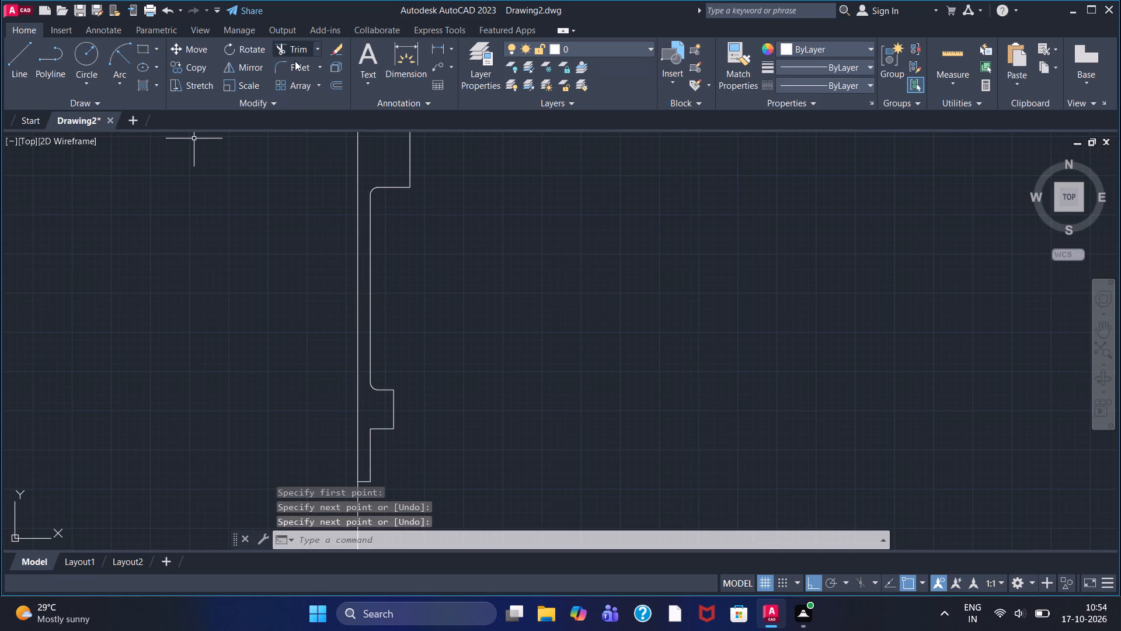
Fillet the corner between the lowest box's lower edge and the short inner vertical line below it with radius 10.
click(295, 61)
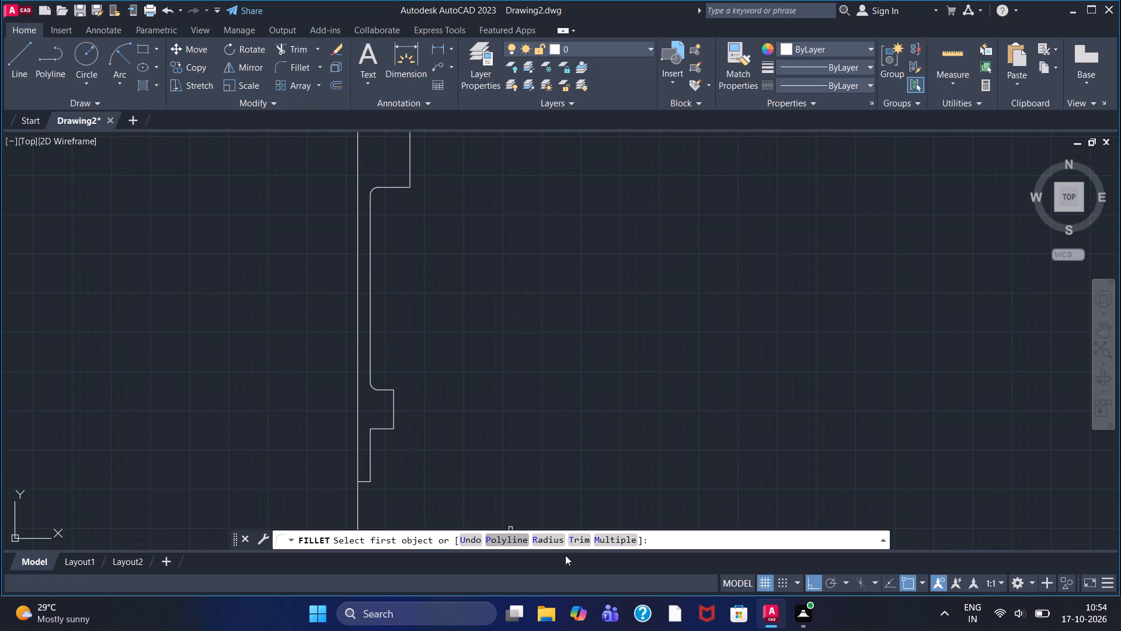
click(540, 544)
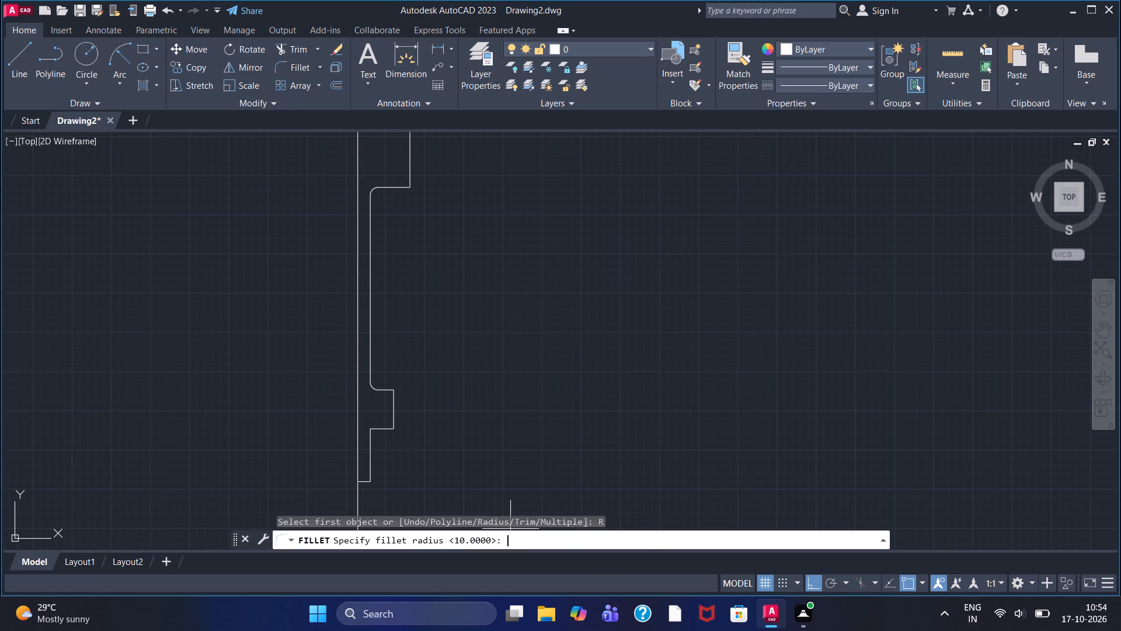
key(1)
key(0)
key(Return)
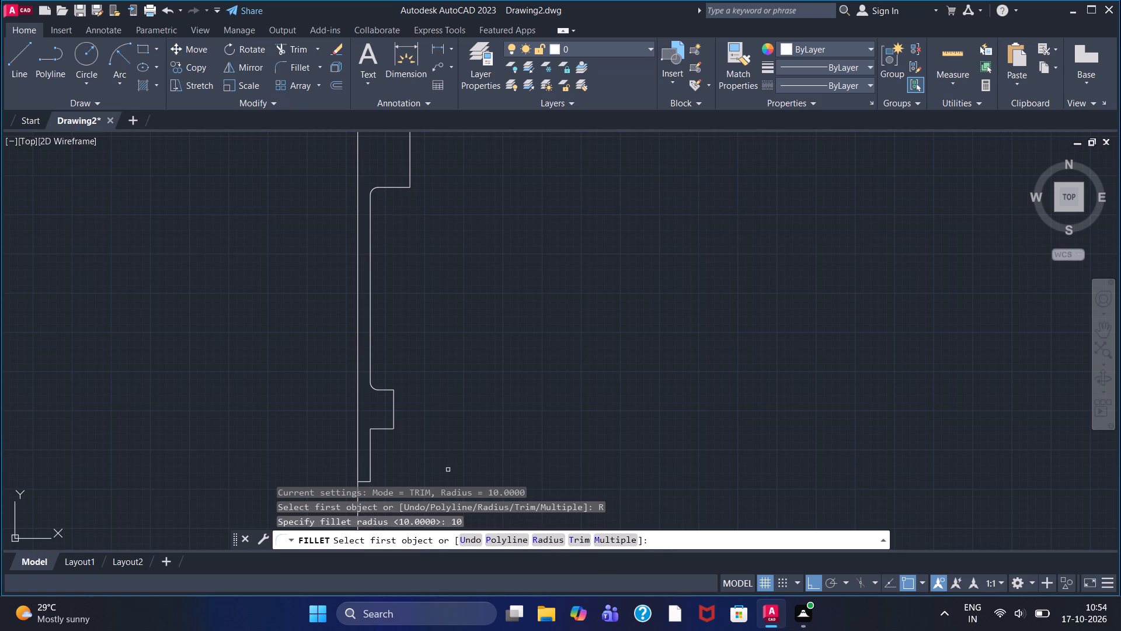
click(381, 428)
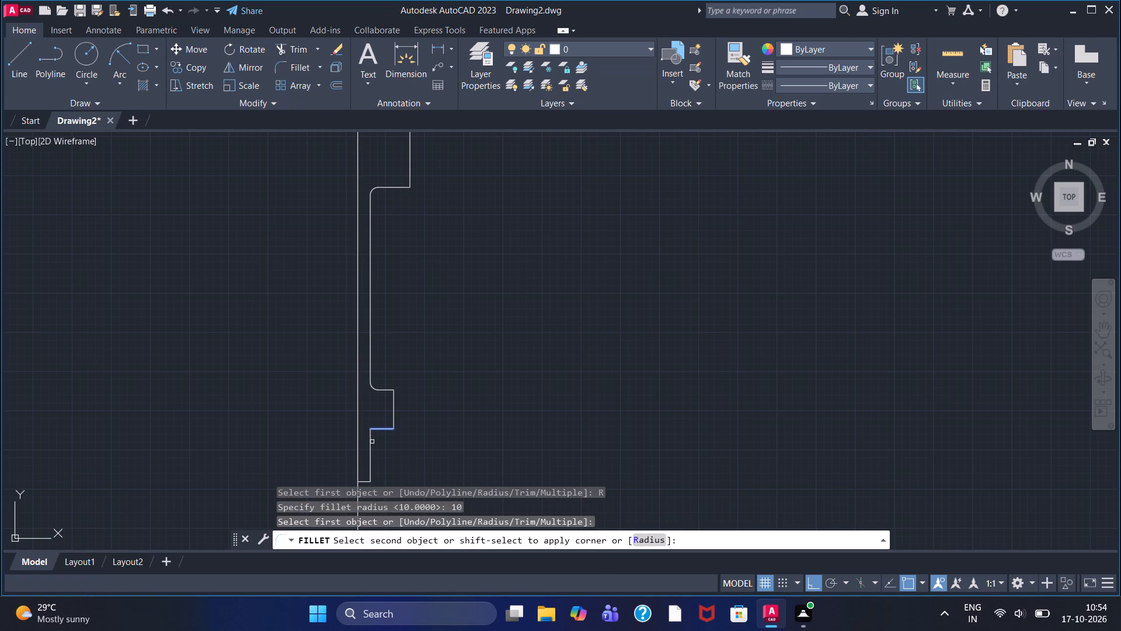
click(371, 442)
Draw a vertical line across the lowest box's open side, joining the ends of its lower and upper fillets.
scroll(462, 373, down, 1)
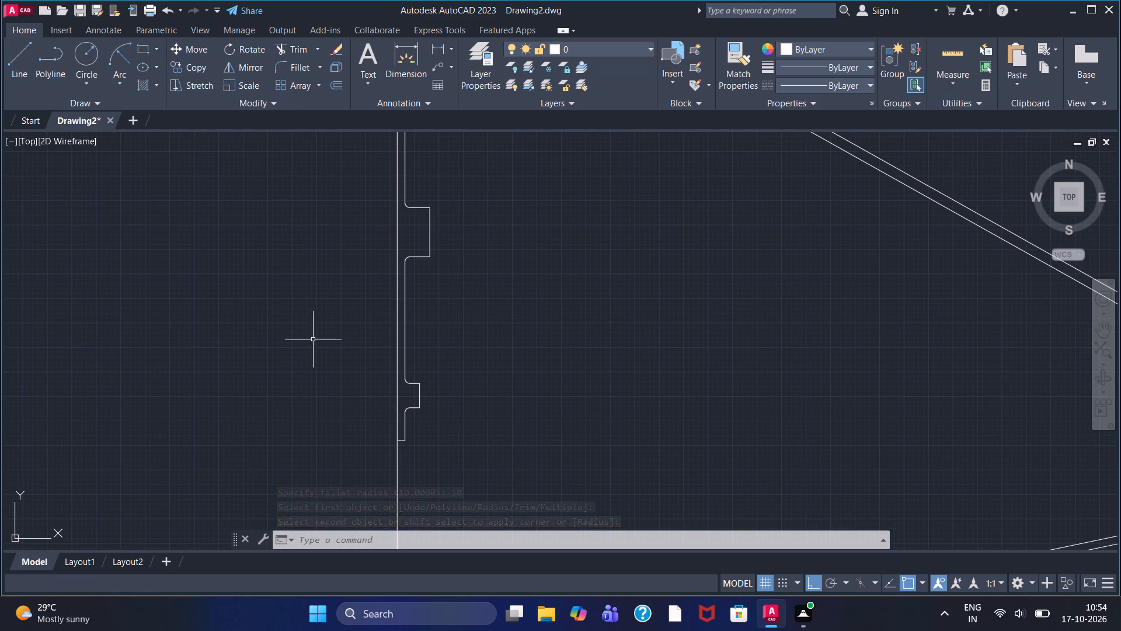
click(16, 50)
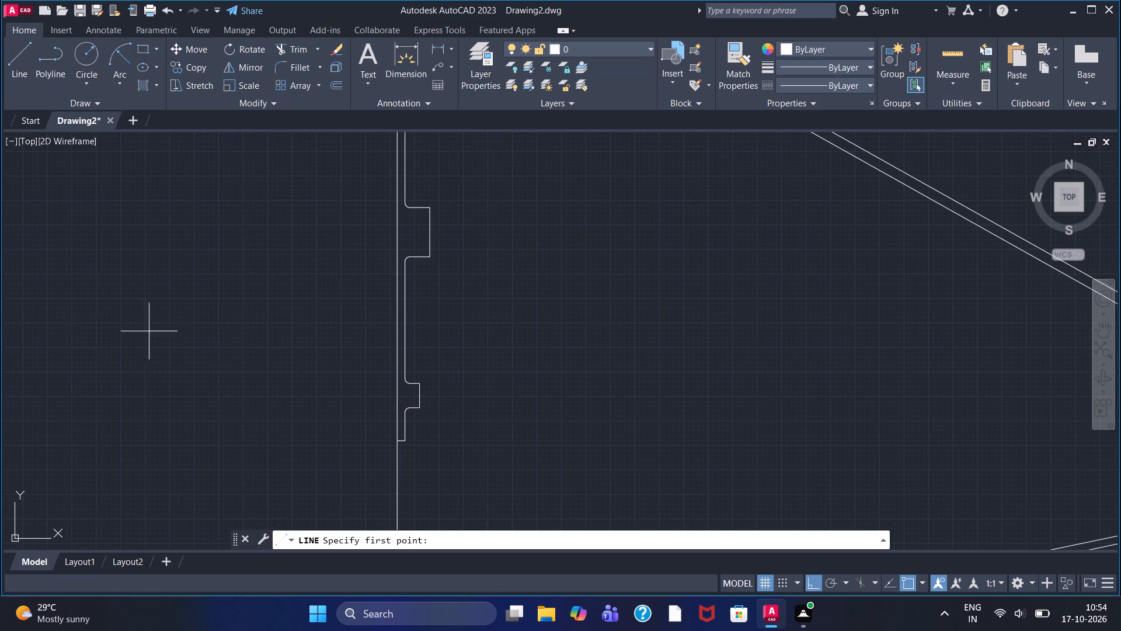
scroll(339, 432, up, 2)
scroll(418, 419, up, 1)
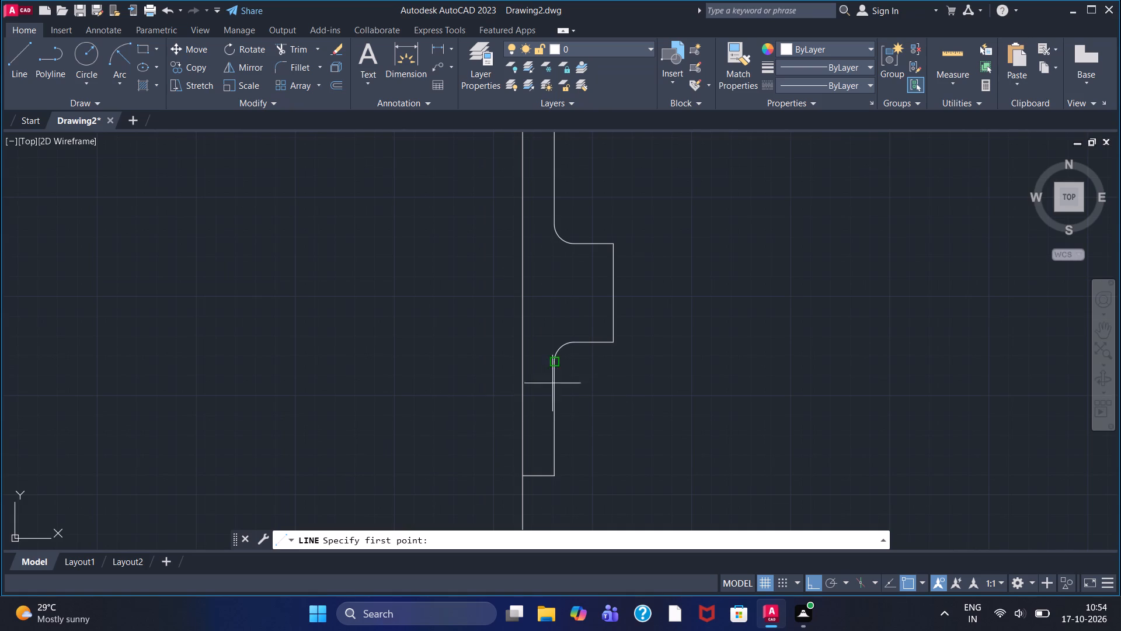
drag(552, 362, 552, 353)
click(552, 232)
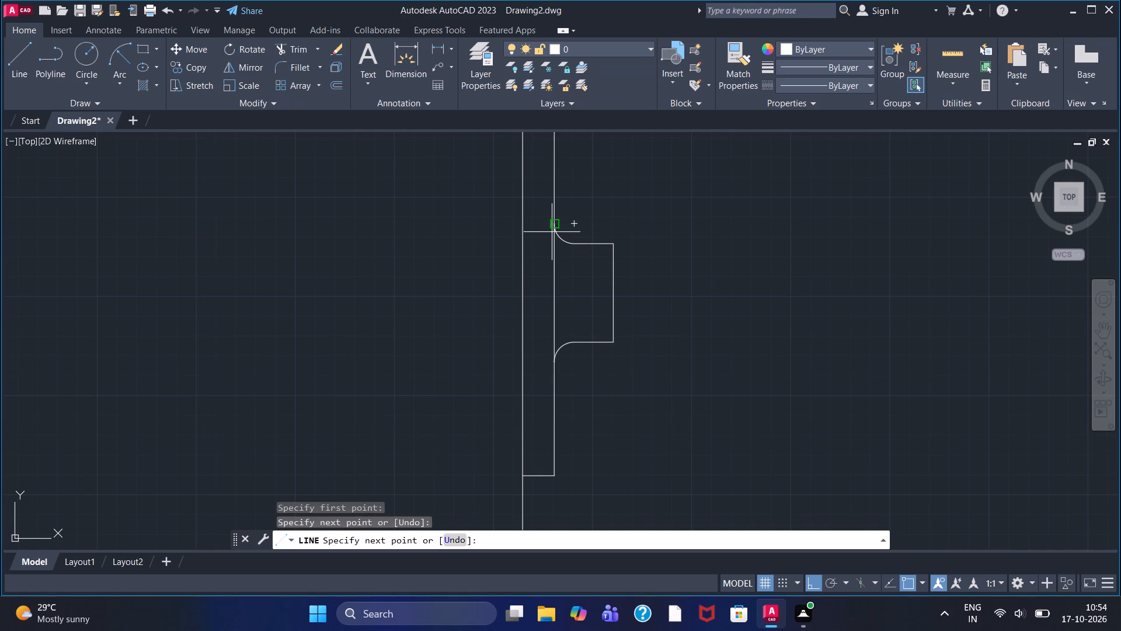
right_click(546, 222)
click(558, 226)
middle_drag(555, 226, 544, 311)
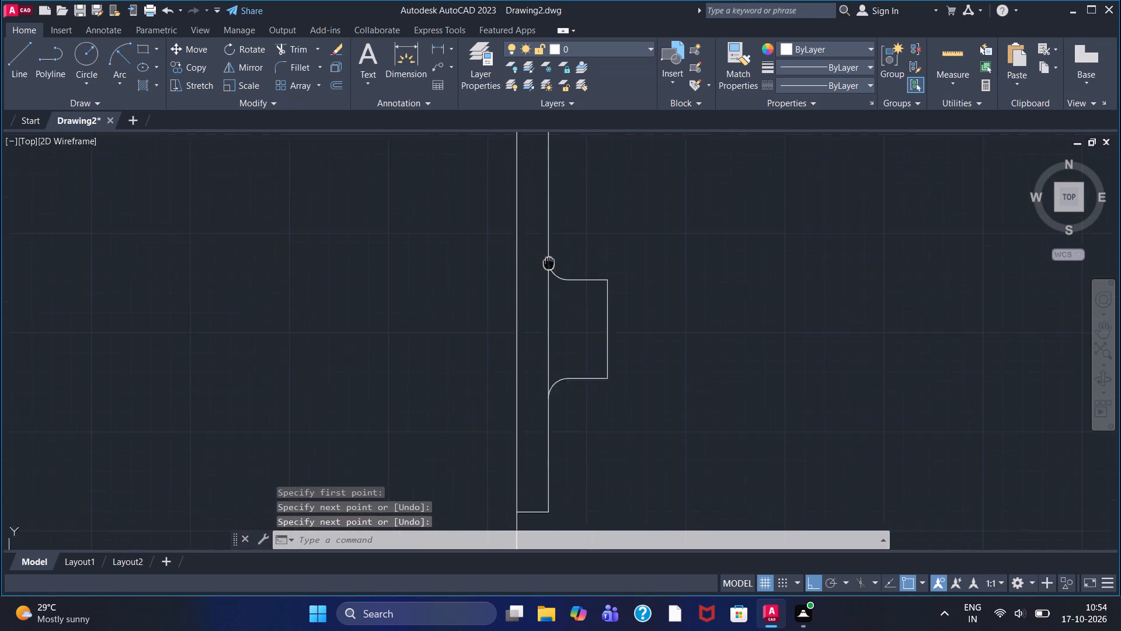
Draw a vertical line across the middle box's open side, joining the ends of its lower and upper fillets.
middle_drag(544, 311, 514, 571)
scroll(556, 457, down, 2)
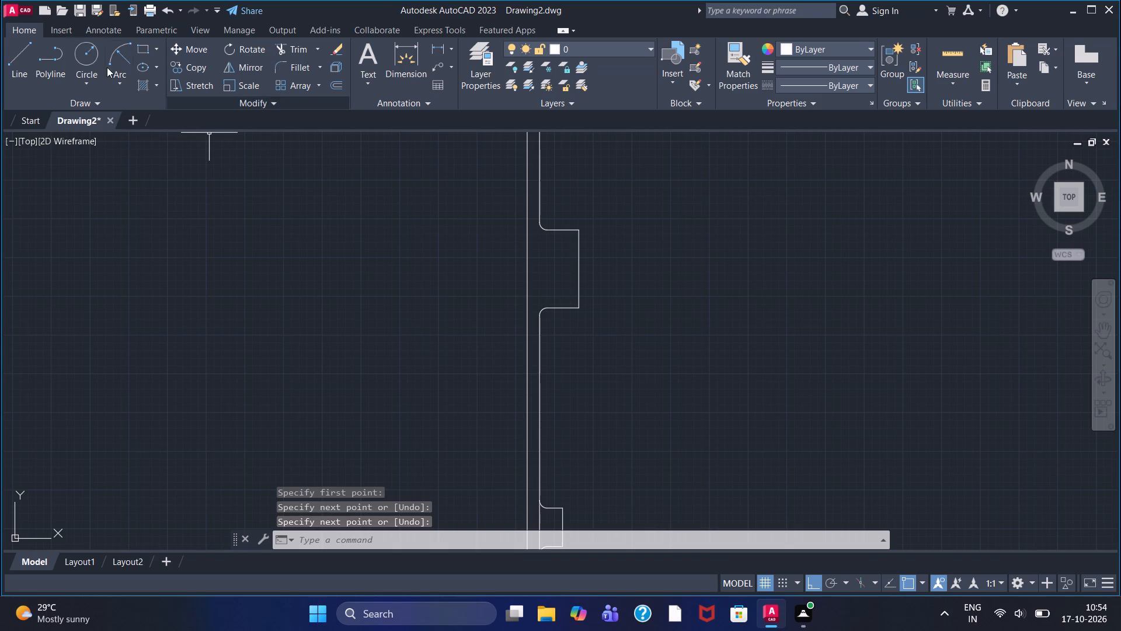
click(15, 56)
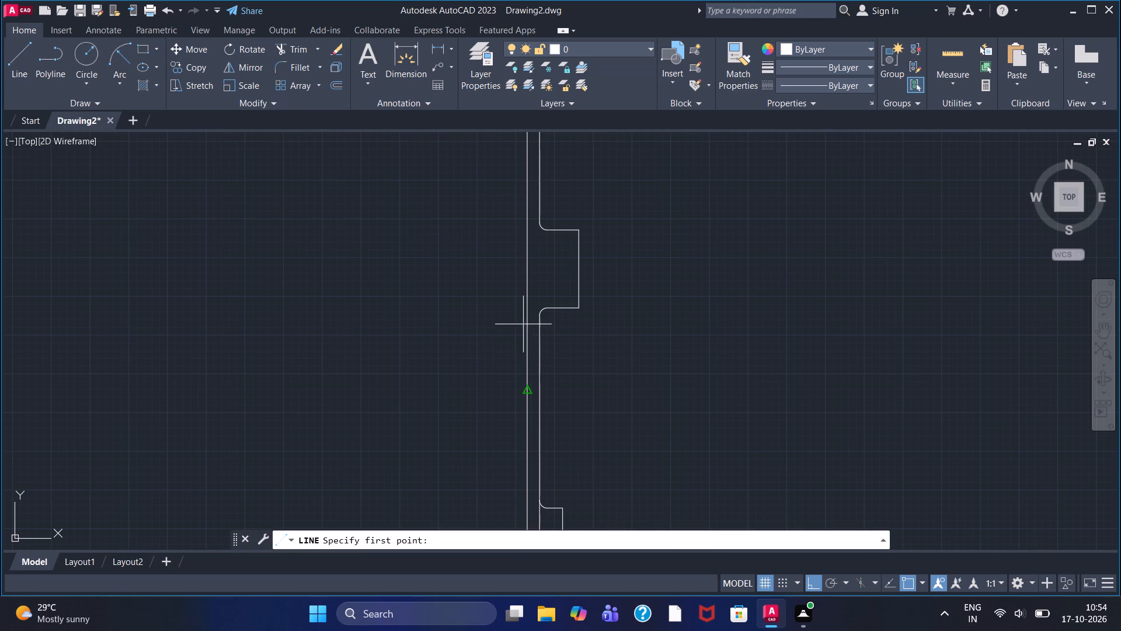
drag(536, 318, 536, 309)
right_click(536, 318)
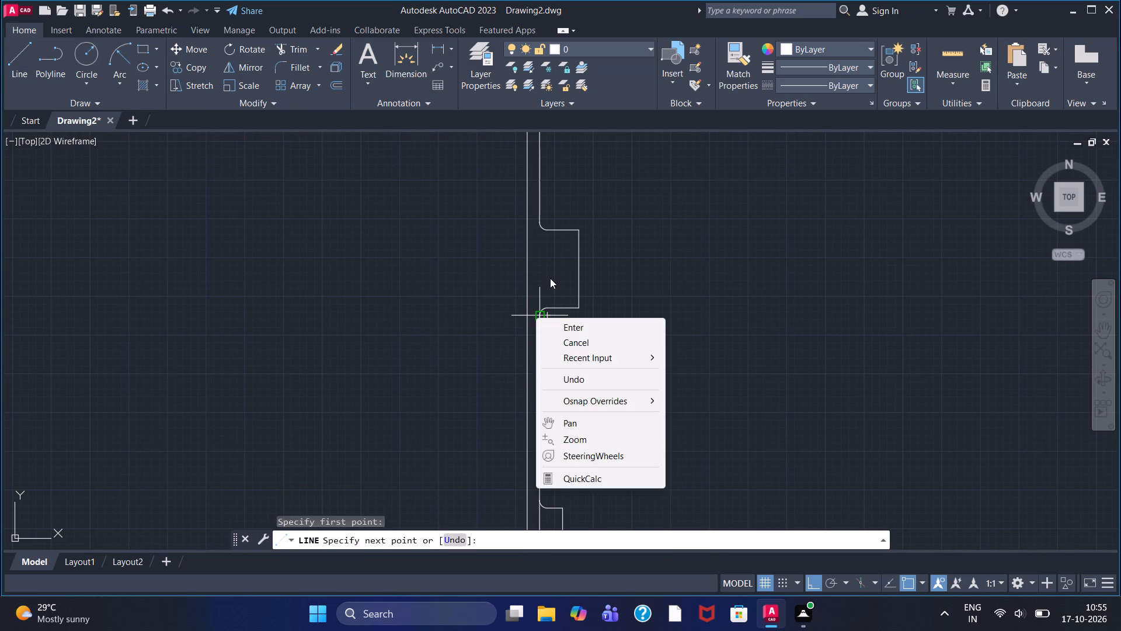
click(550, 278)
click(536, 222)
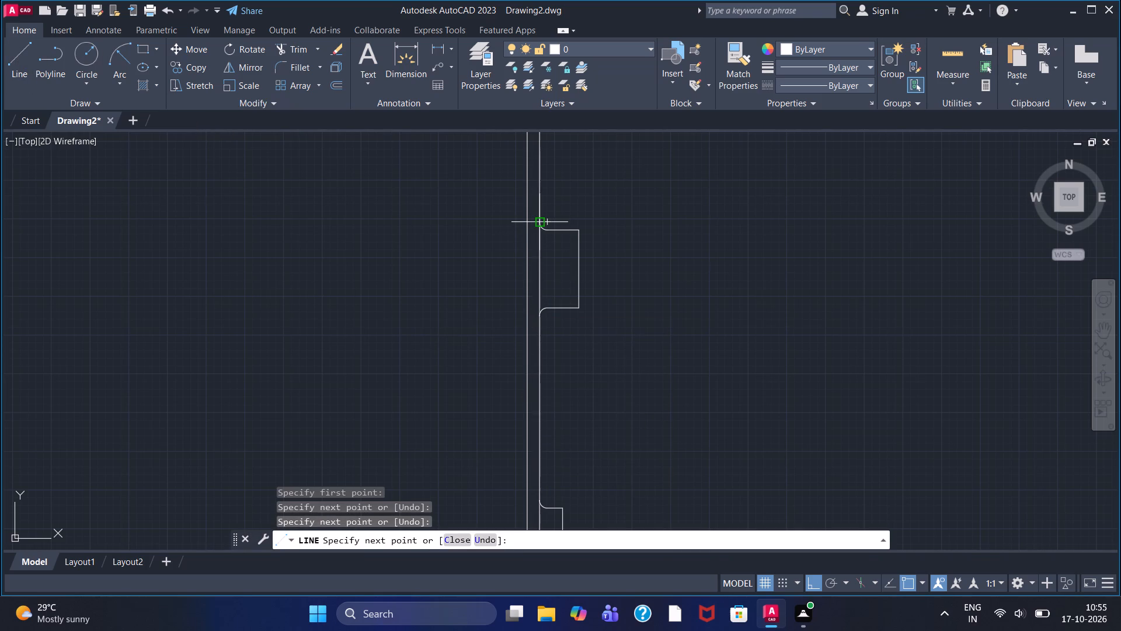
middle_drag(472, 246, 408, 536)
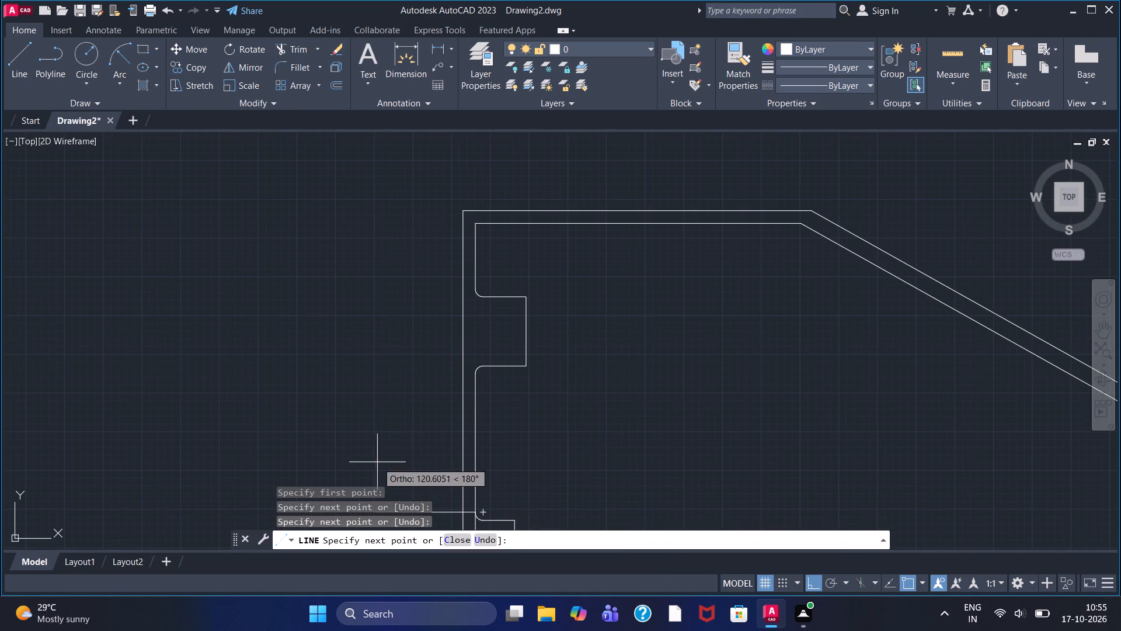
right_click(375, 462)
click(417, 284)
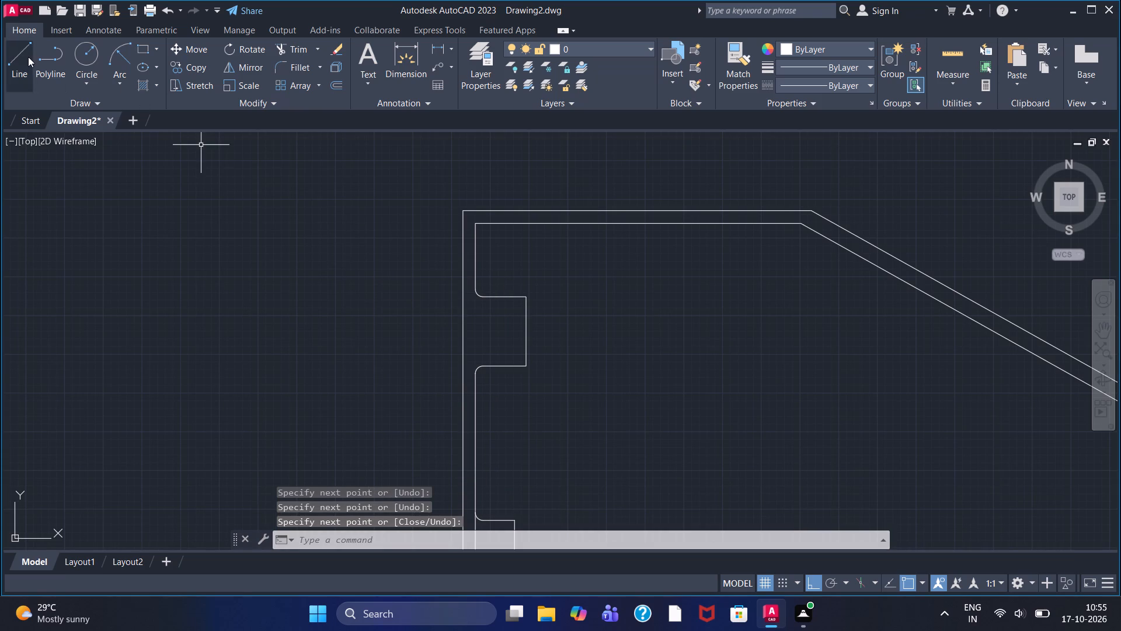
Draw a vertical line across the topmost box's open side, joining the ends of its lower and upper fillets.
click(23, 58)
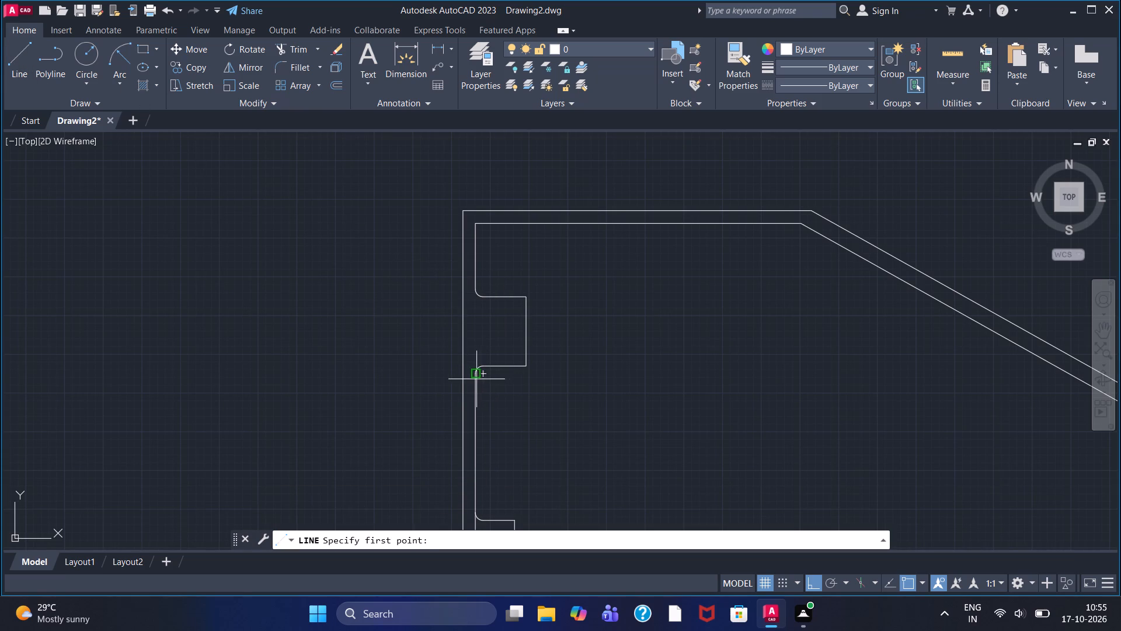
click(472, 379)
click(475, 290)
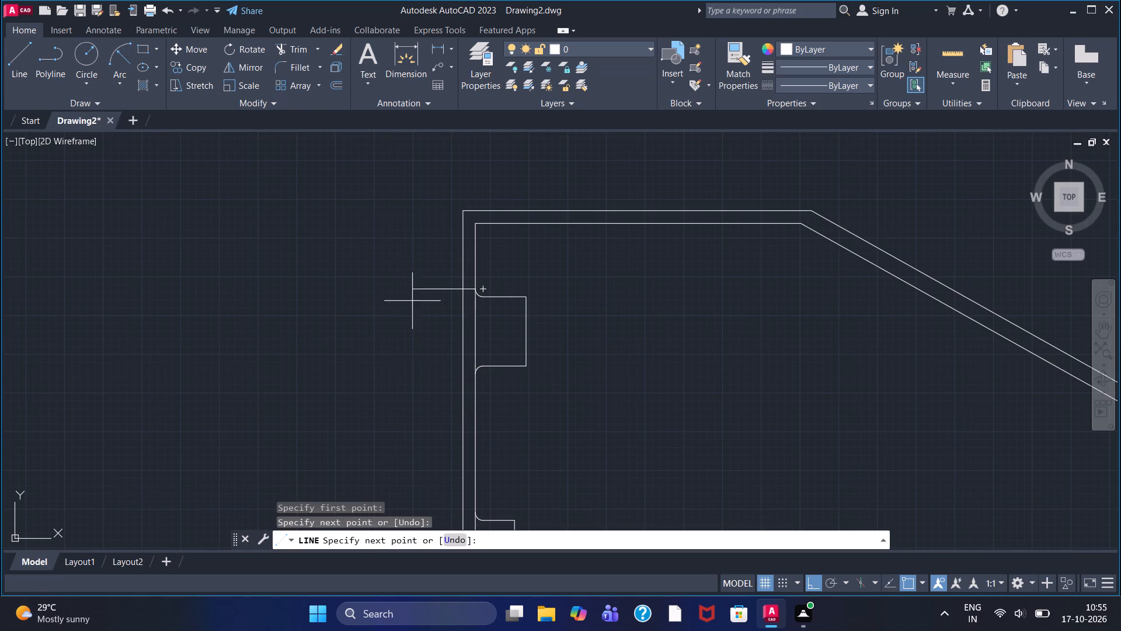
right_click(378, 300)
click(403, 308)
Load the ACAD_ISO02W100 ISO dash linetype from acadiso.lin into the drawing.
scroll(424, 368, down, 1)
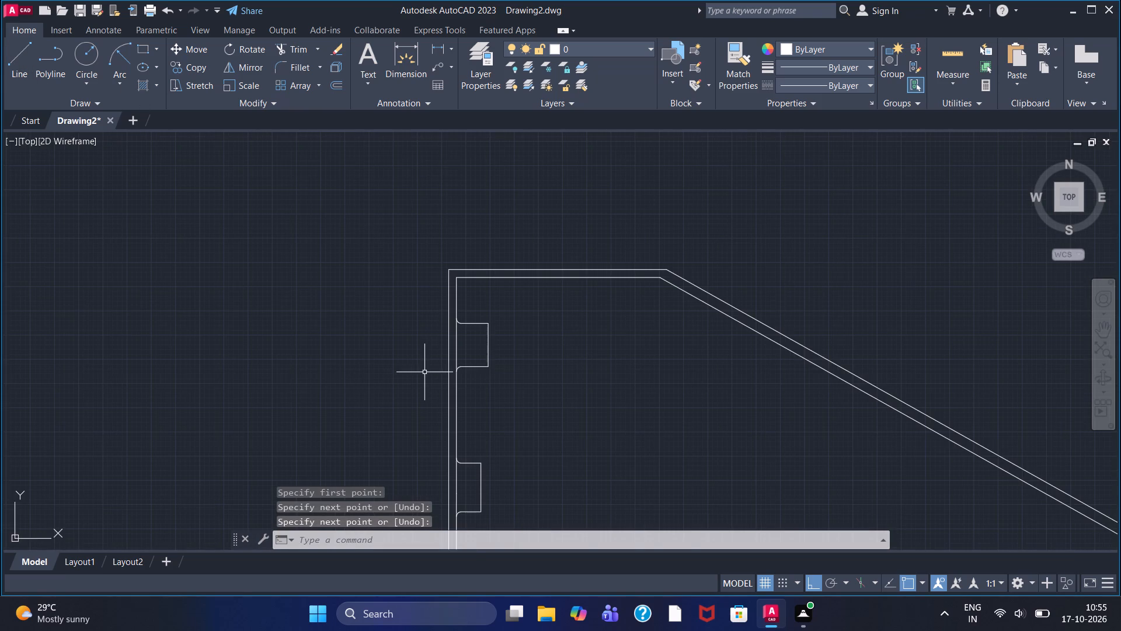
scroll(424, 373, down, 1)
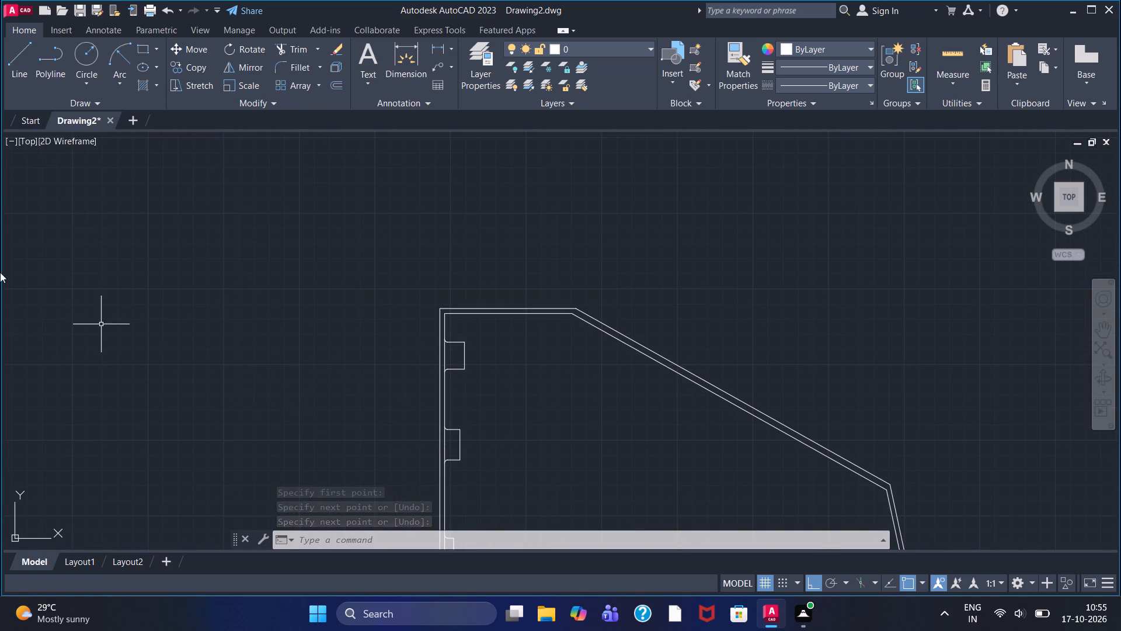
click(861, 84)
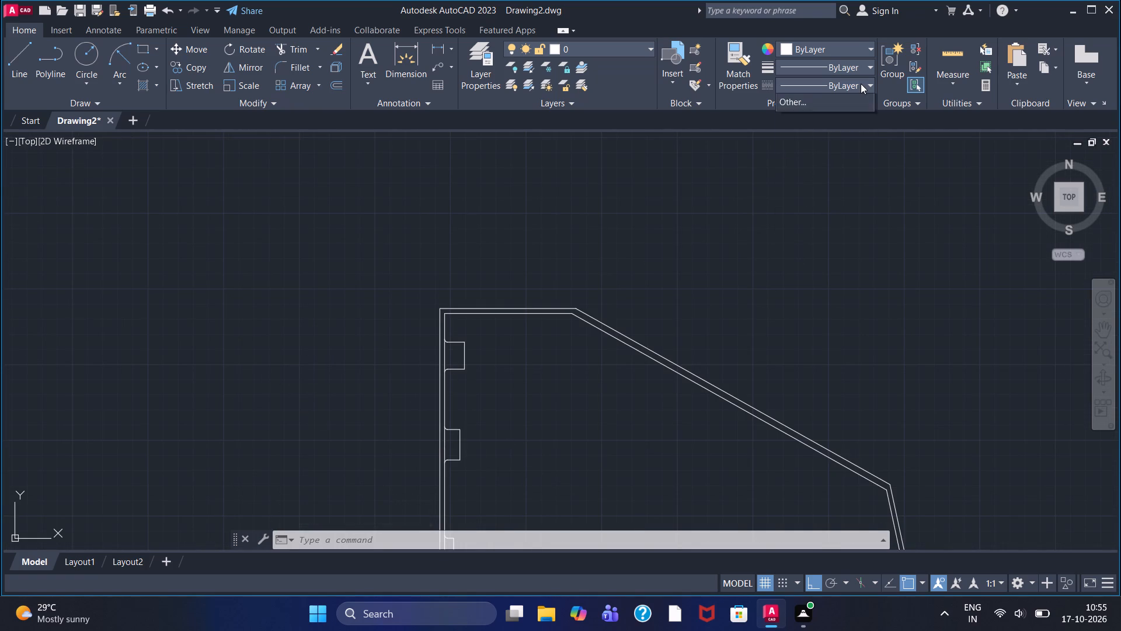
click(832, 148)
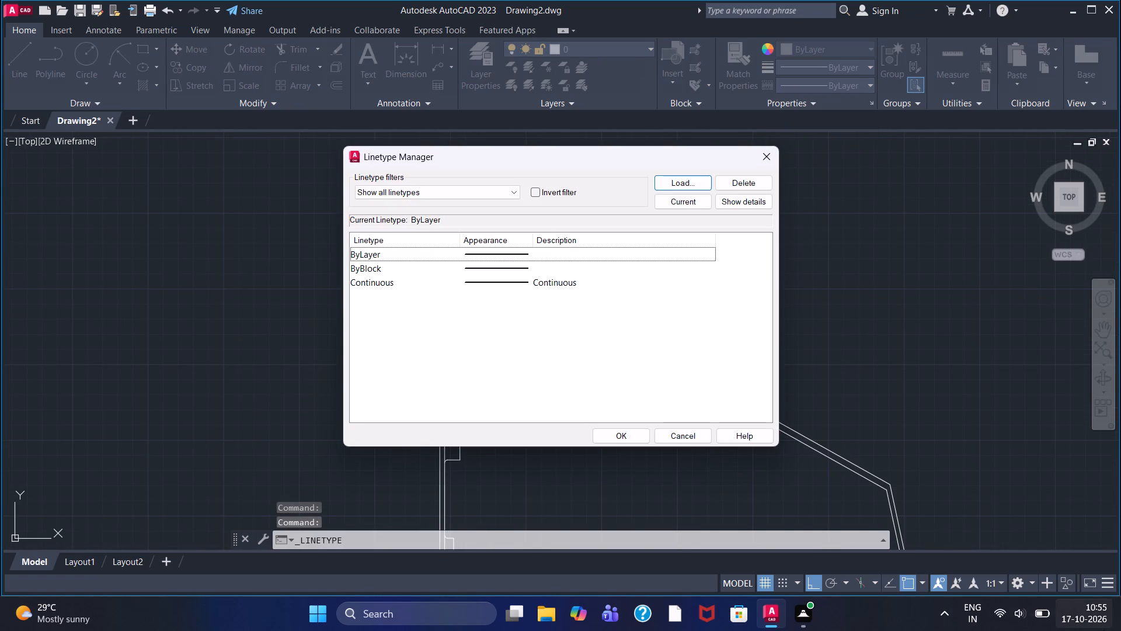
click(686, 183)
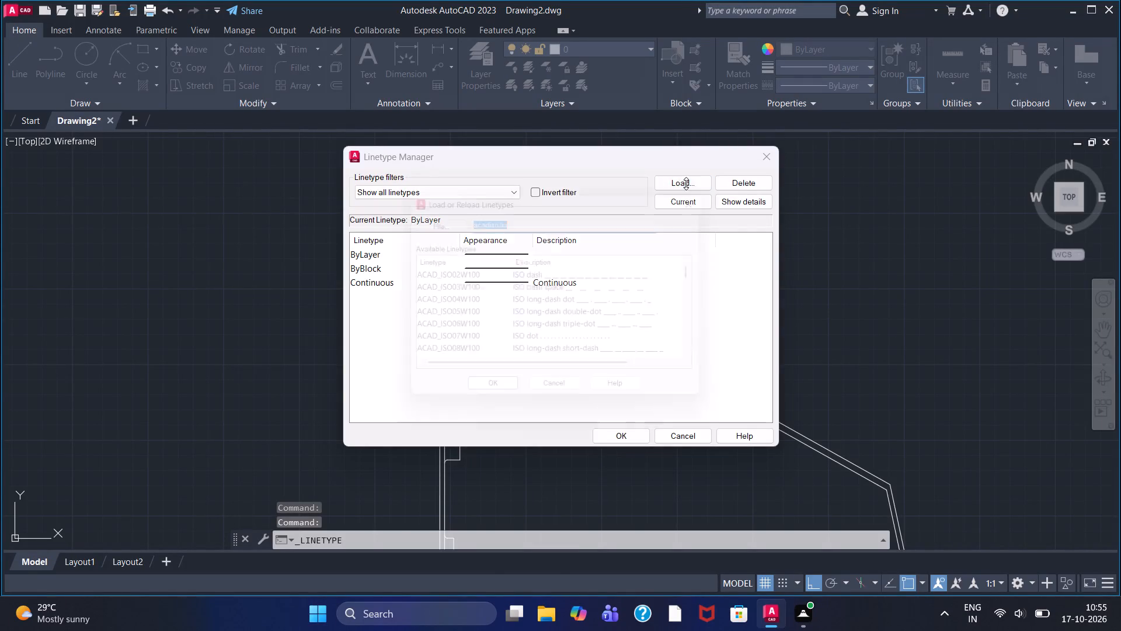
click(615, 278)
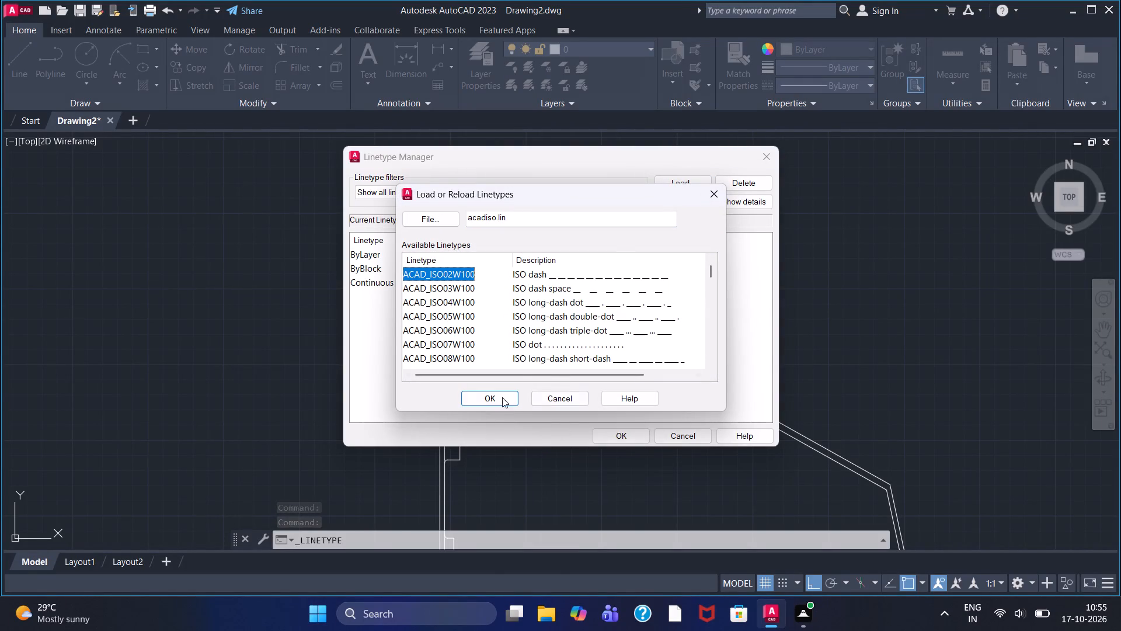
click(495, 398)
click(626, 285)
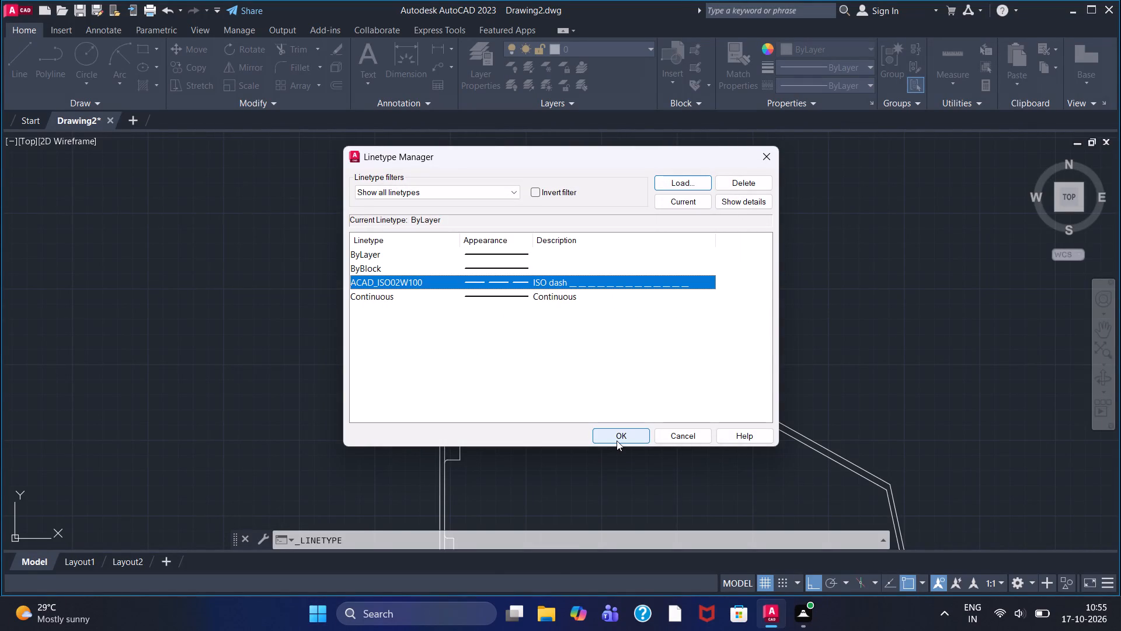
click(617, 441)
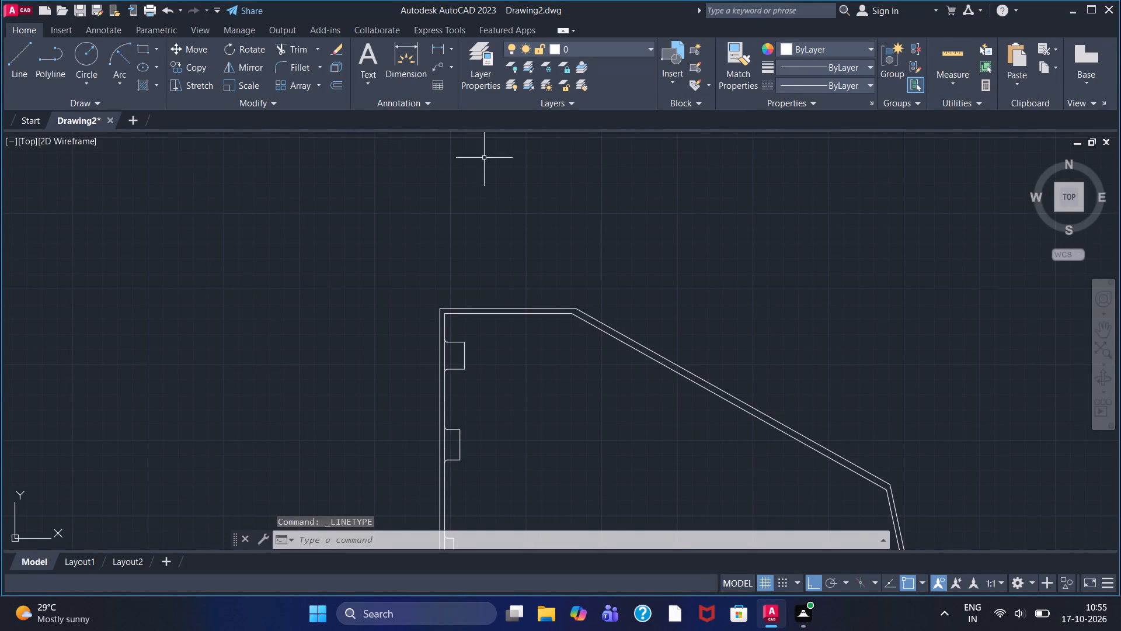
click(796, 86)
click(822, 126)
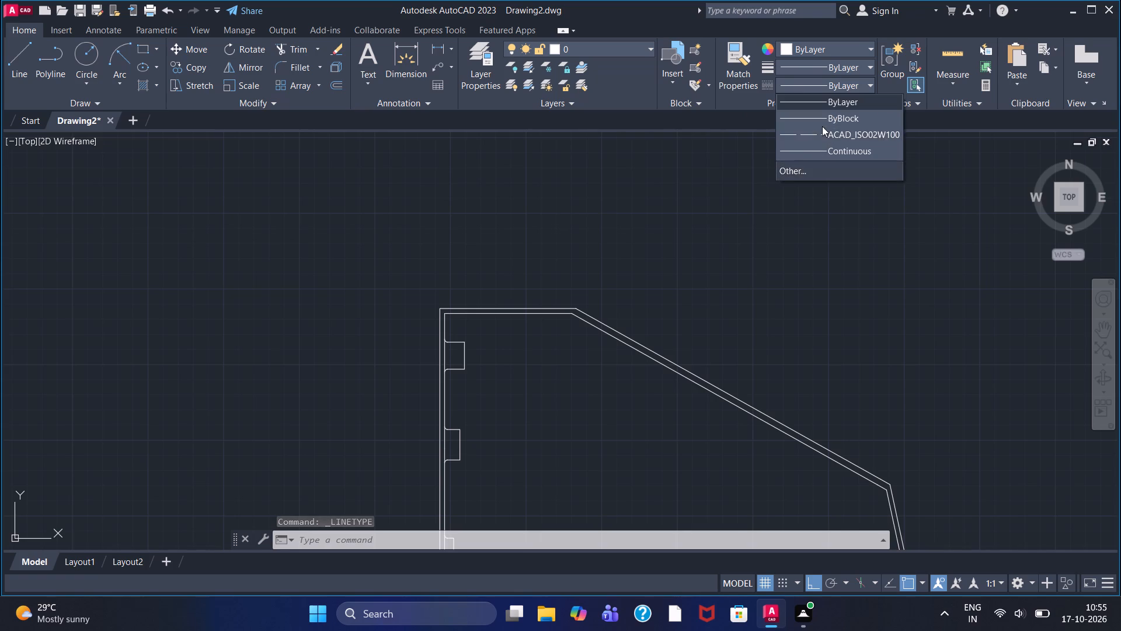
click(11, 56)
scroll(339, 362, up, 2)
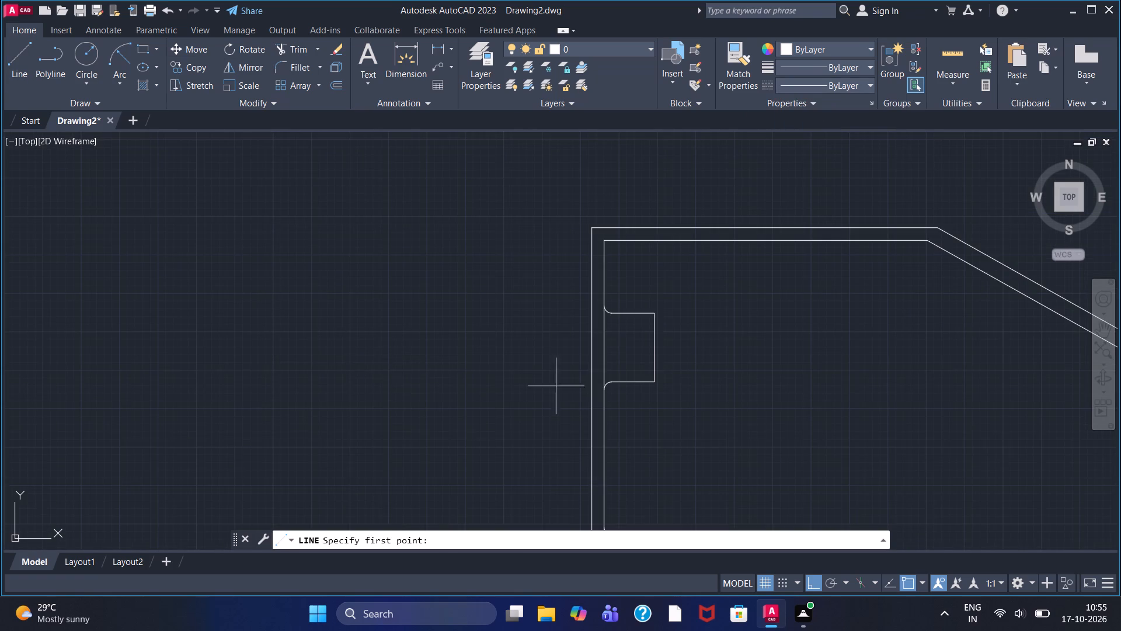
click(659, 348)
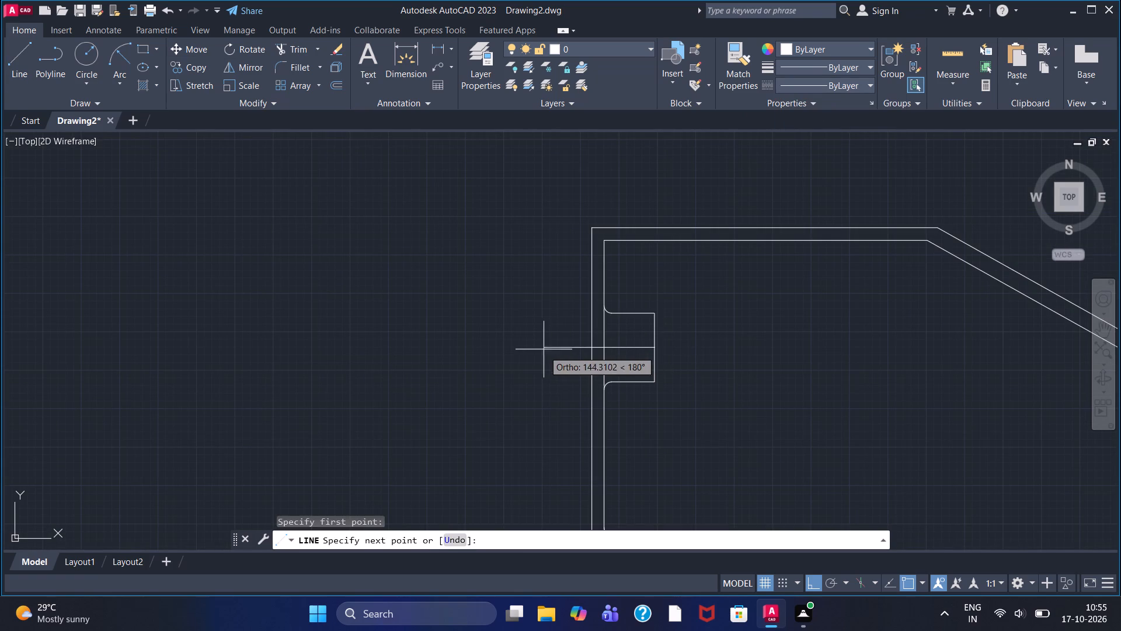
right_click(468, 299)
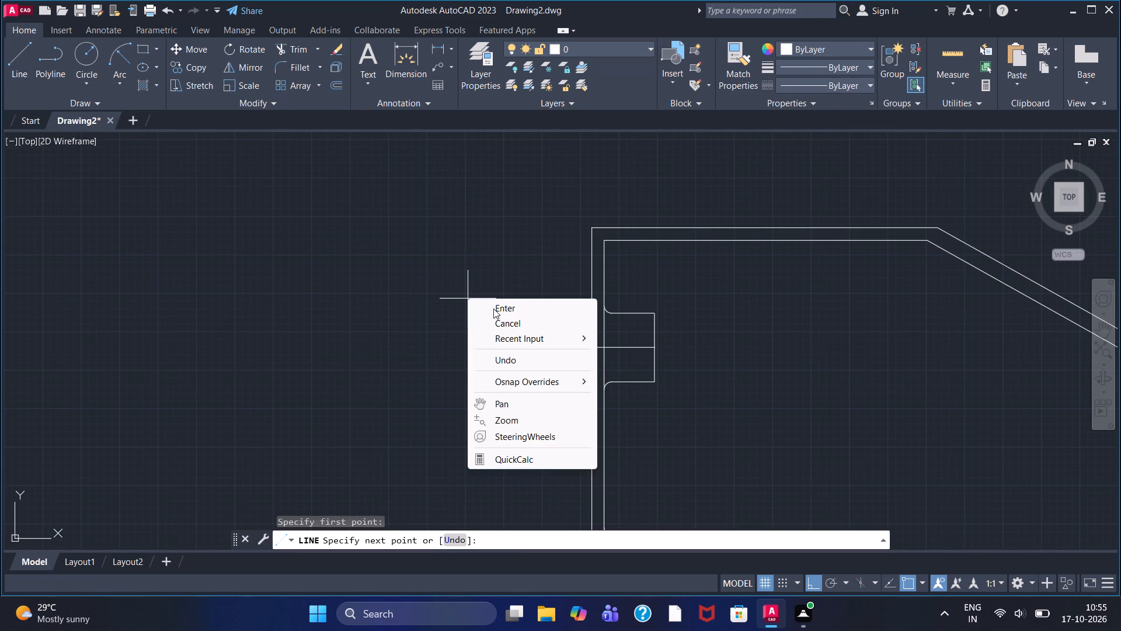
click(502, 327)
Make ACAD_ISO02W100 the current linetype and draw a horizontal dashed centreline from the topmost box's inner vertical edge midpoint past the outer wall.
click(792, 89)
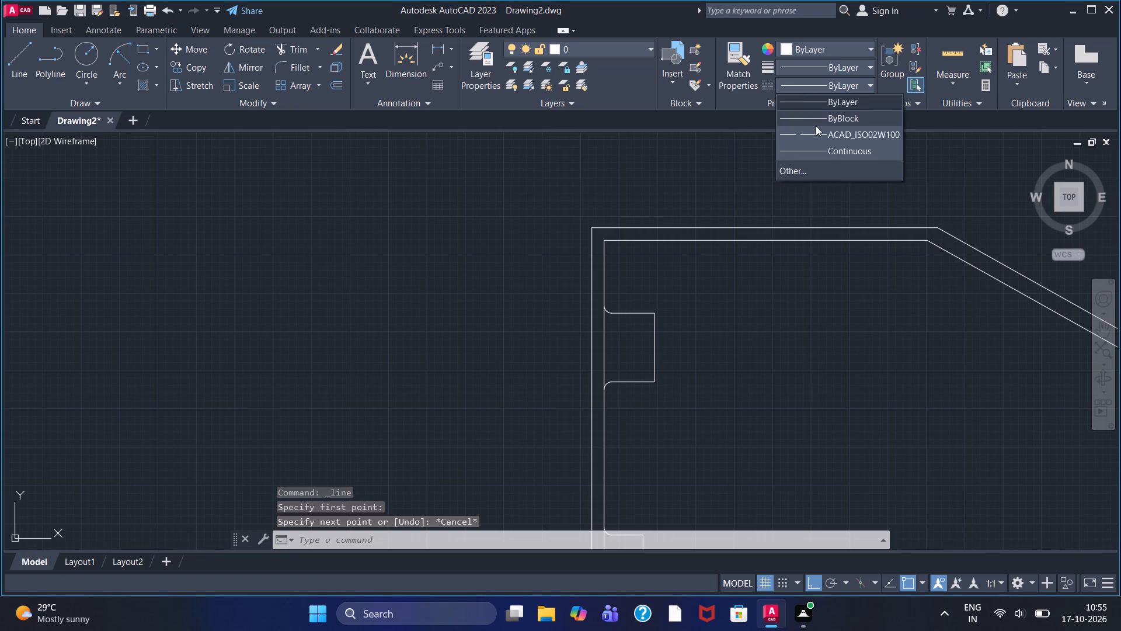
click(818, 136)
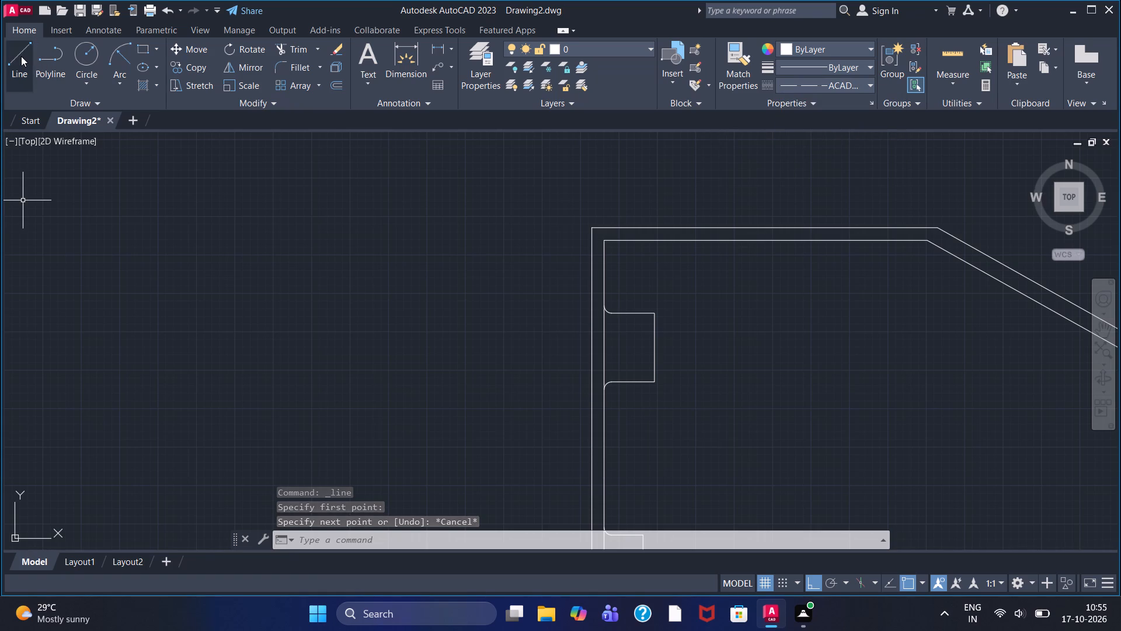
click(21, 56)
click(655, 353)
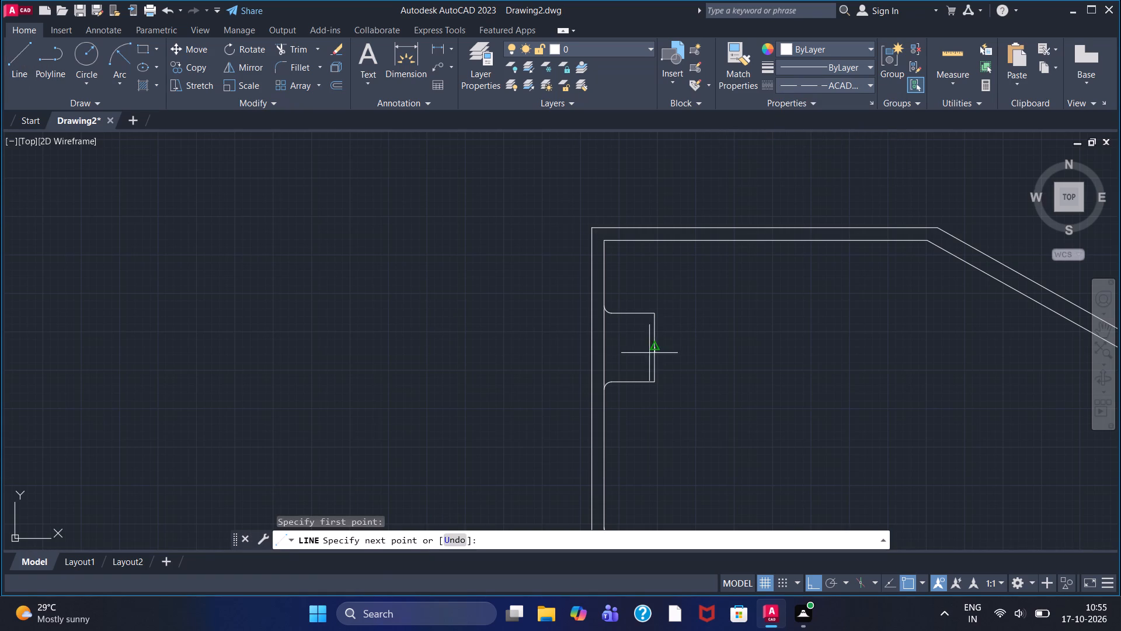
click(573, 351)
right_drag(565, 377, 562, 383)
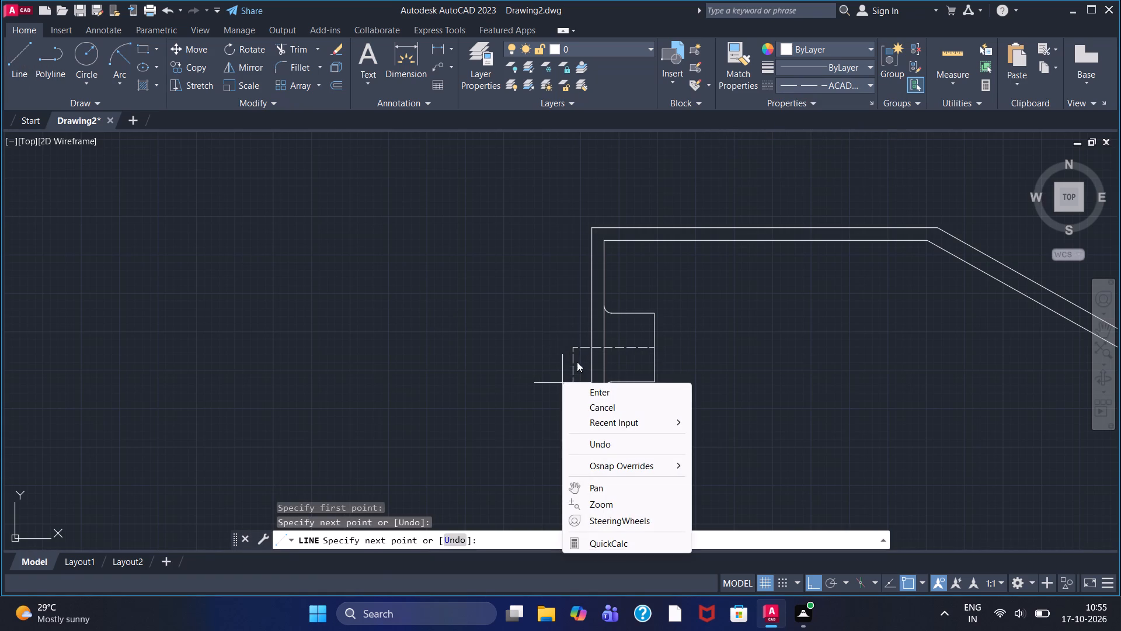
click(580, 388)
Draw a horizontal dashed centreline about 108 long from the middle box's inner vertical edge midpoint out past the outer wall.
middle_drag(538, 360, 445, 179)
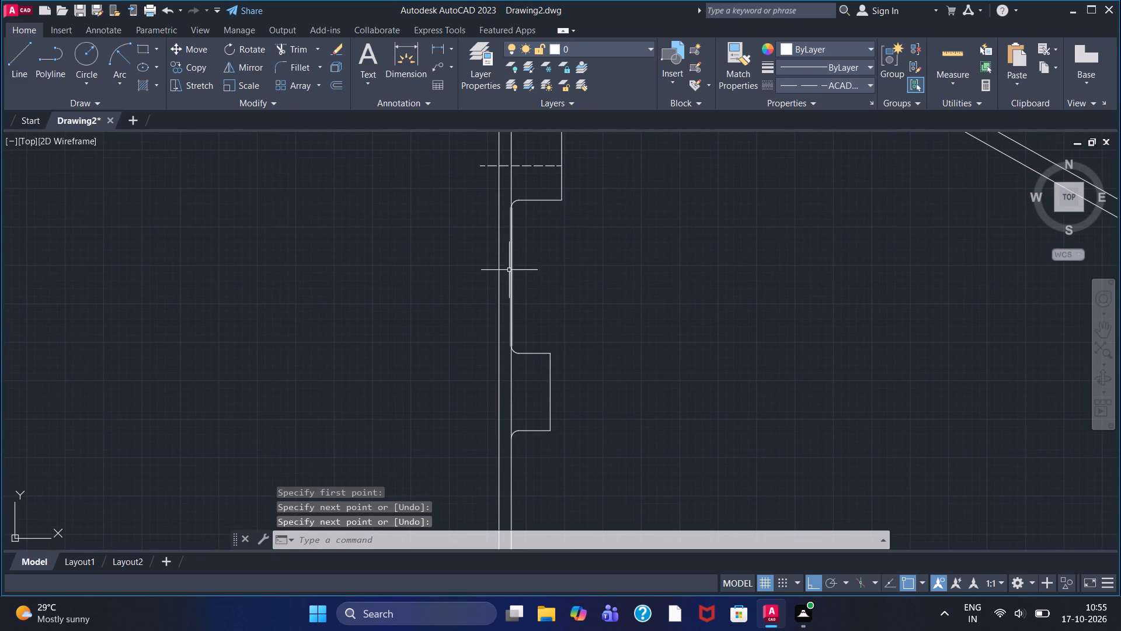
click(16, 50)
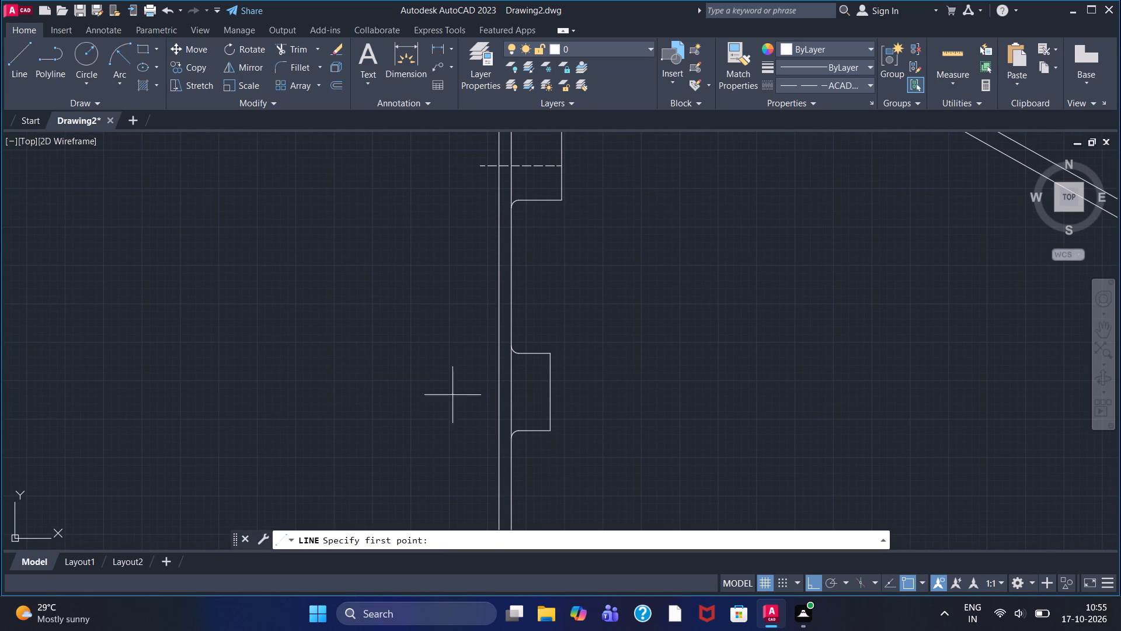
click(547, 392)
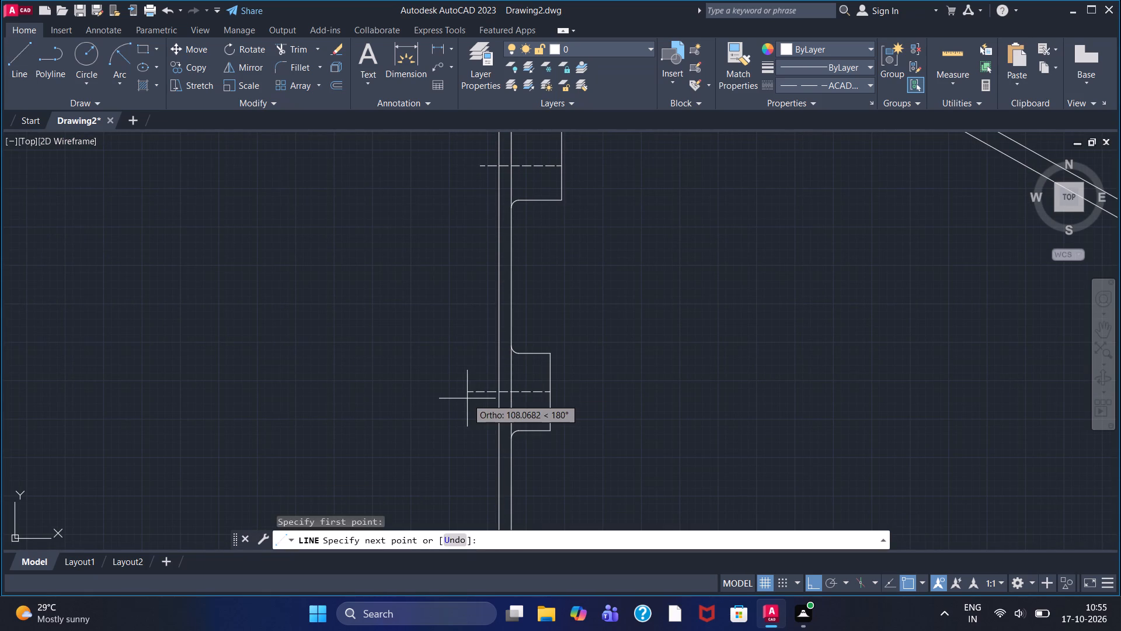
click(467, 398)
right_click(444, 395)
click(468, 398)
Draw a horizontal dashed centreline about 83 long from the lowest box's inner vertical edge midpoint out past the outer wall.
scroll(468, 398, down, 2)
middle_drag(468, 403, 459, 271)
scroll(495, 391, up, 3)
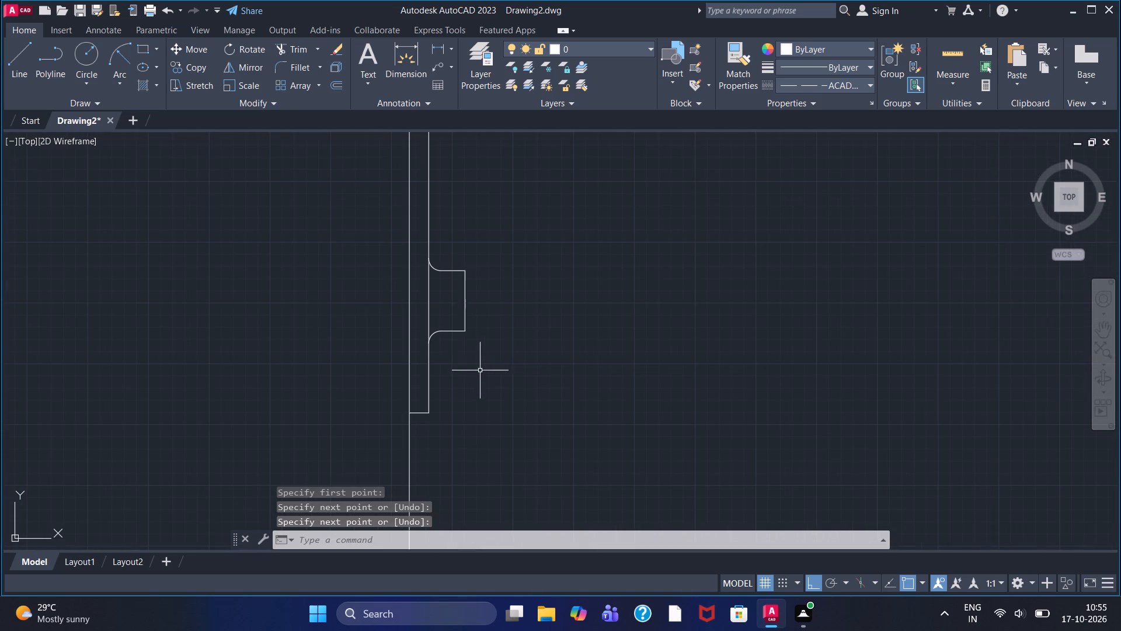
click(27, 50)
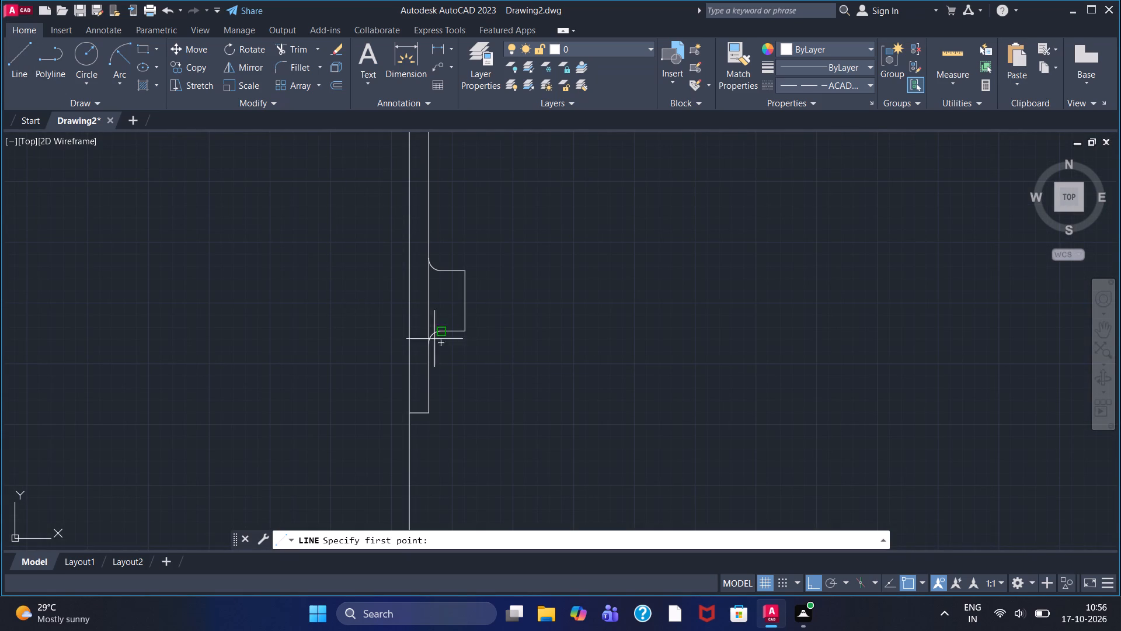
click(461, 303)
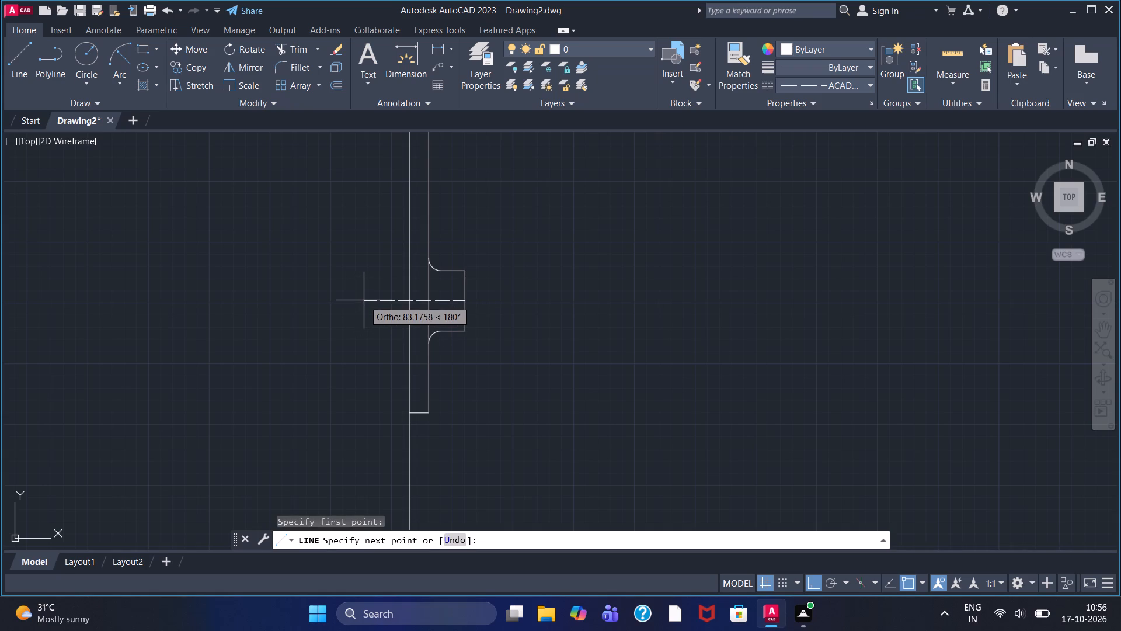
click(364, 300)
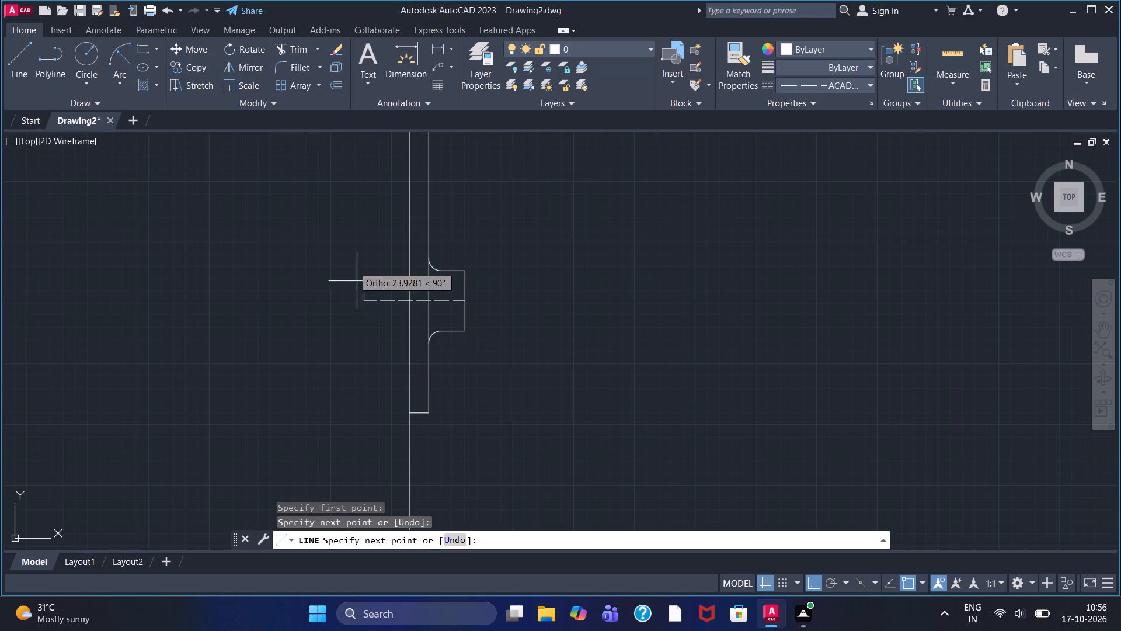
right_click(350, 241)
click(374, 247)
right_click(374, 247)
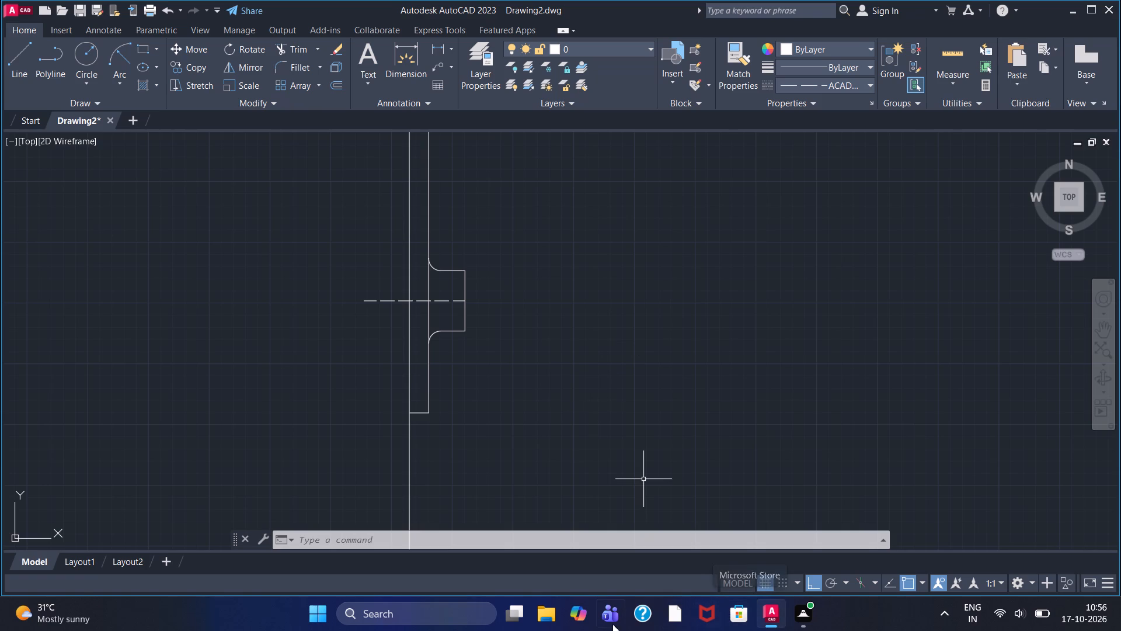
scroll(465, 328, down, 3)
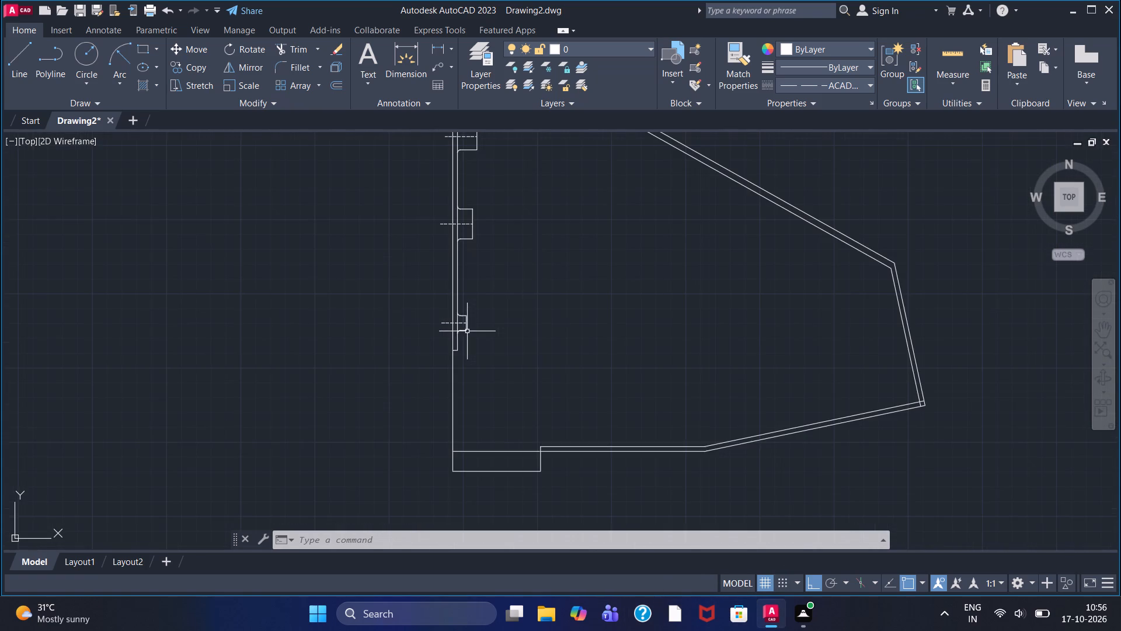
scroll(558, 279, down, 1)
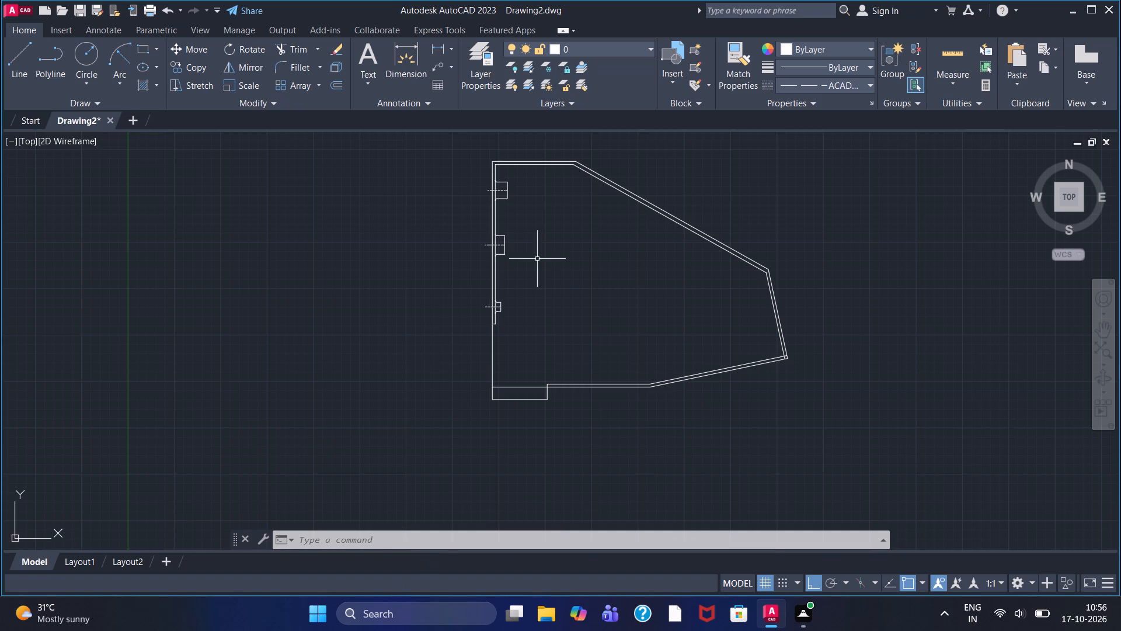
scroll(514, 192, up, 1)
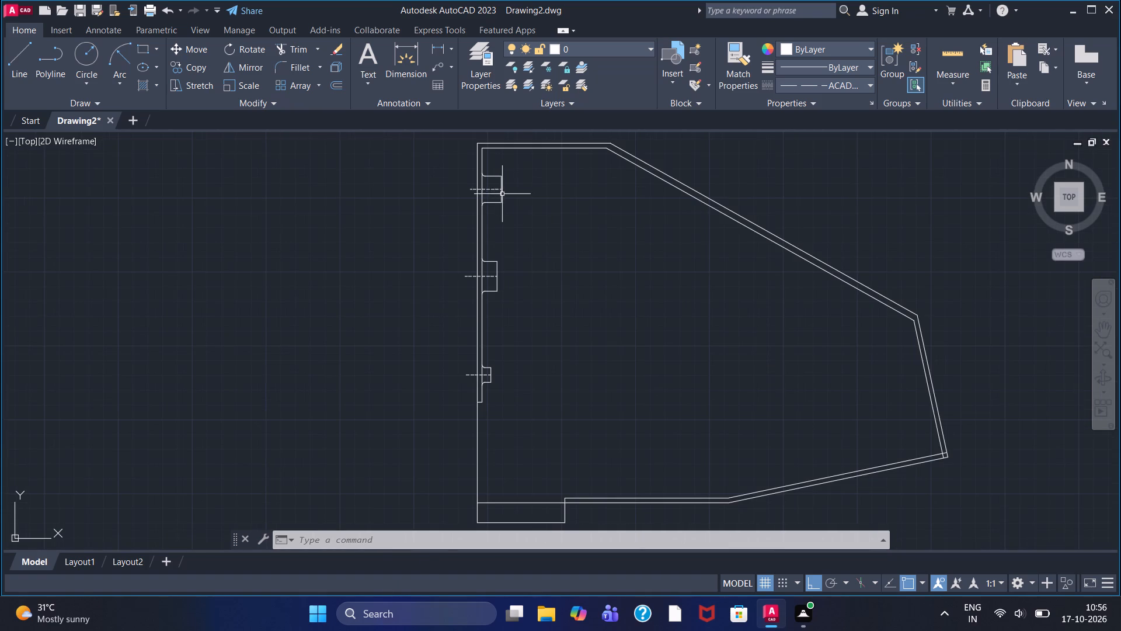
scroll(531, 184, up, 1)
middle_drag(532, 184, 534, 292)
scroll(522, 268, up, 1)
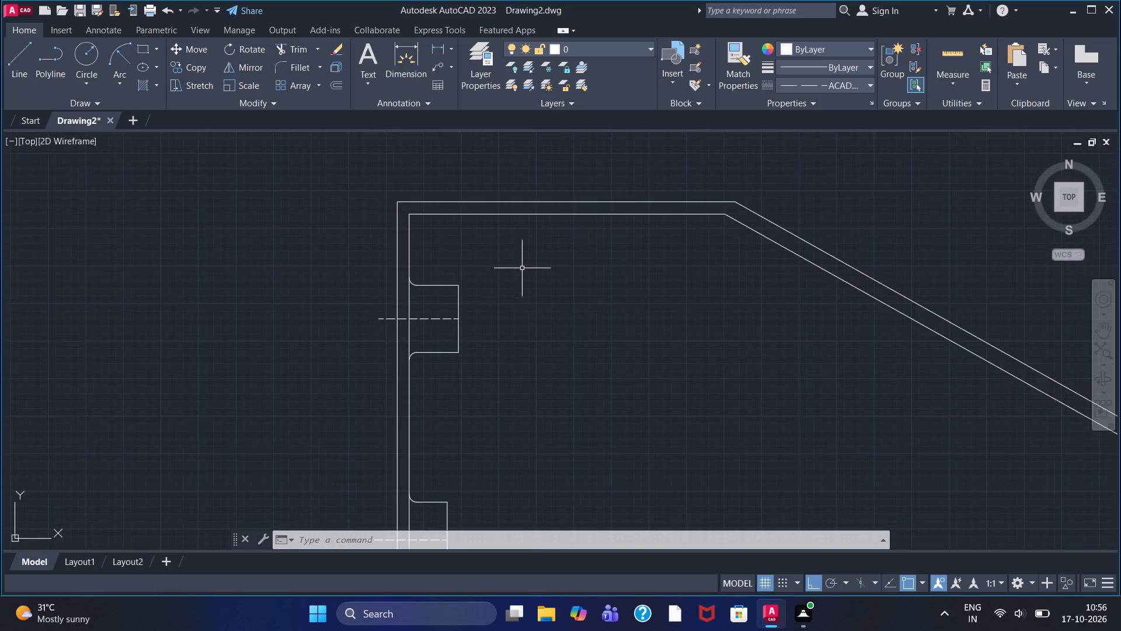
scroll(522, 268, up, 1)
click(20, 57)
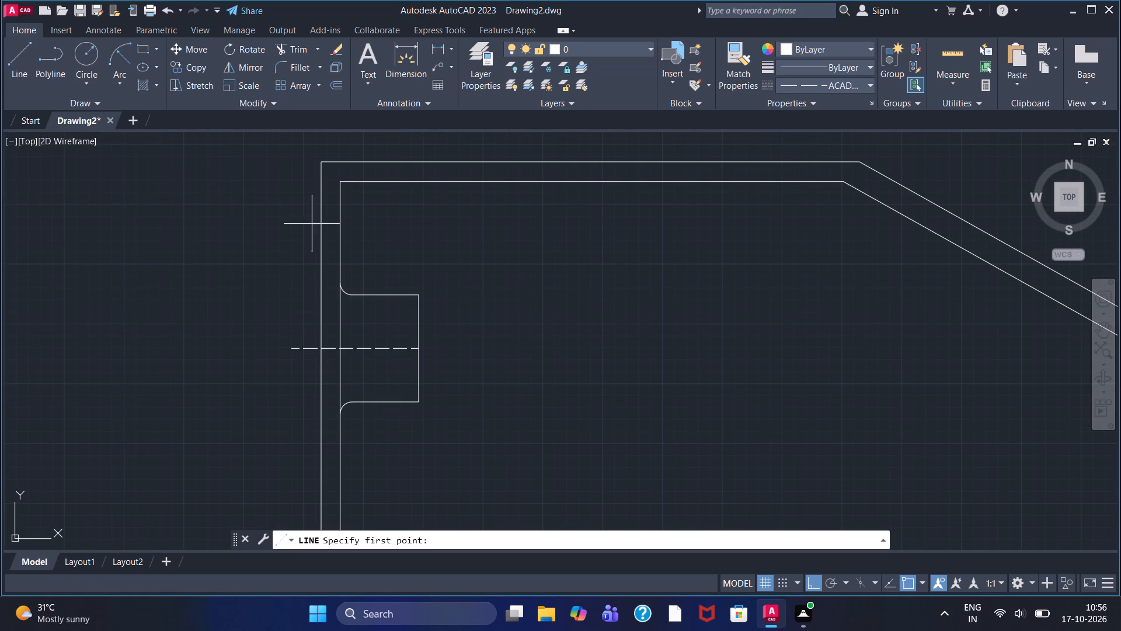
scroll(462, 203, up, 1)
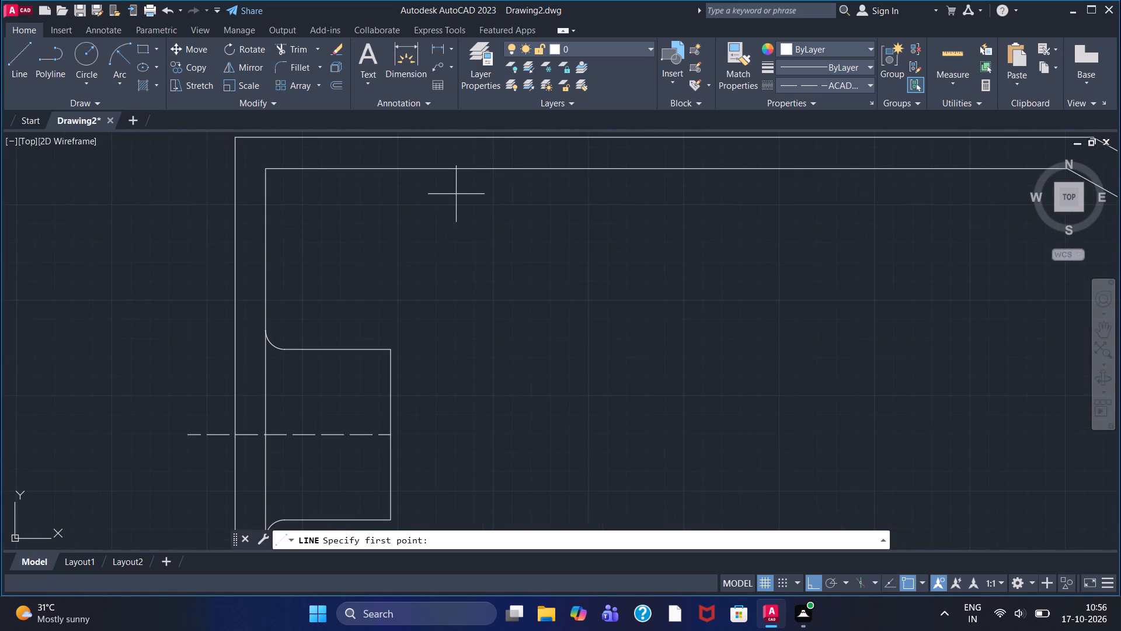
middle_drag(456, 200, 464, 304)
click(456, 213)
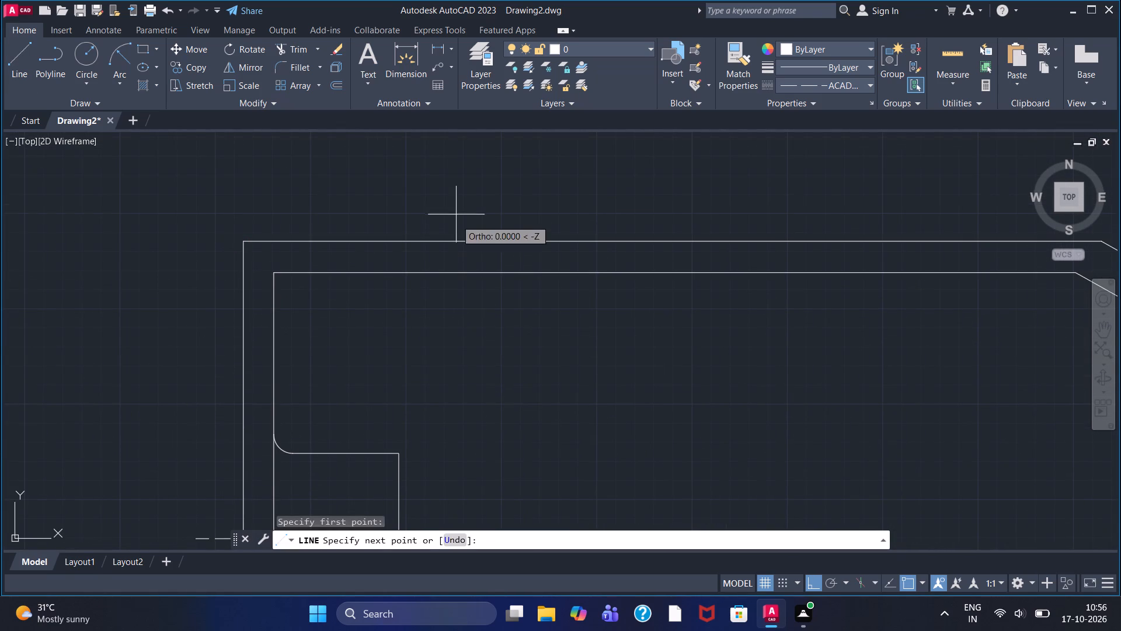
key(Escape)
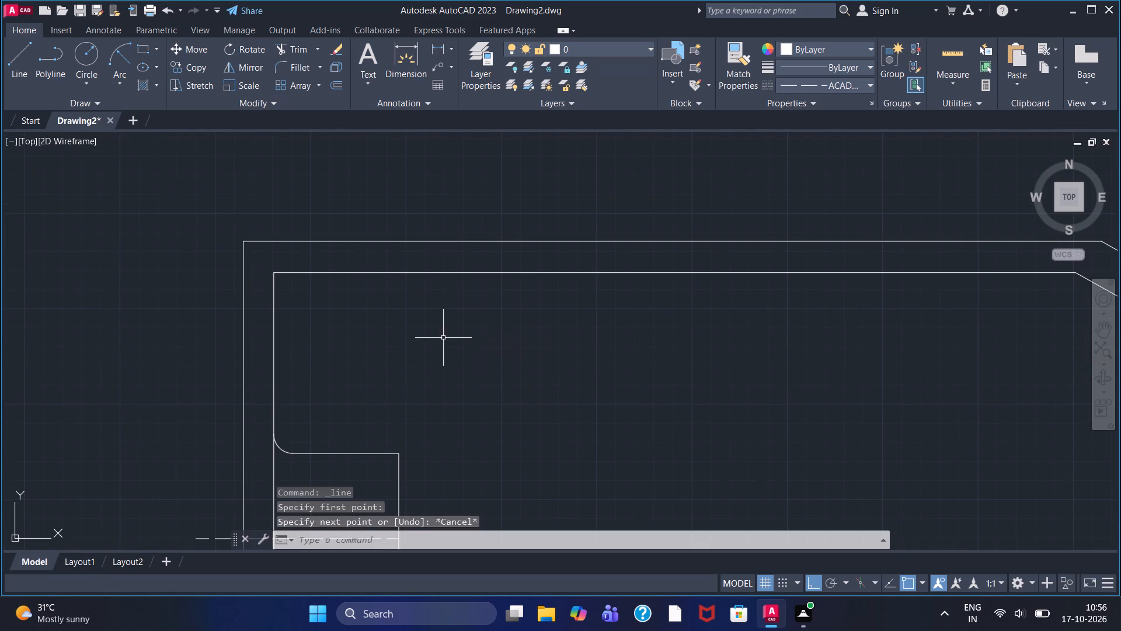
Make Continuous the current linetype and draw a vertical line about 52 long across the top border, right of the topmost box.
click(821, 81)
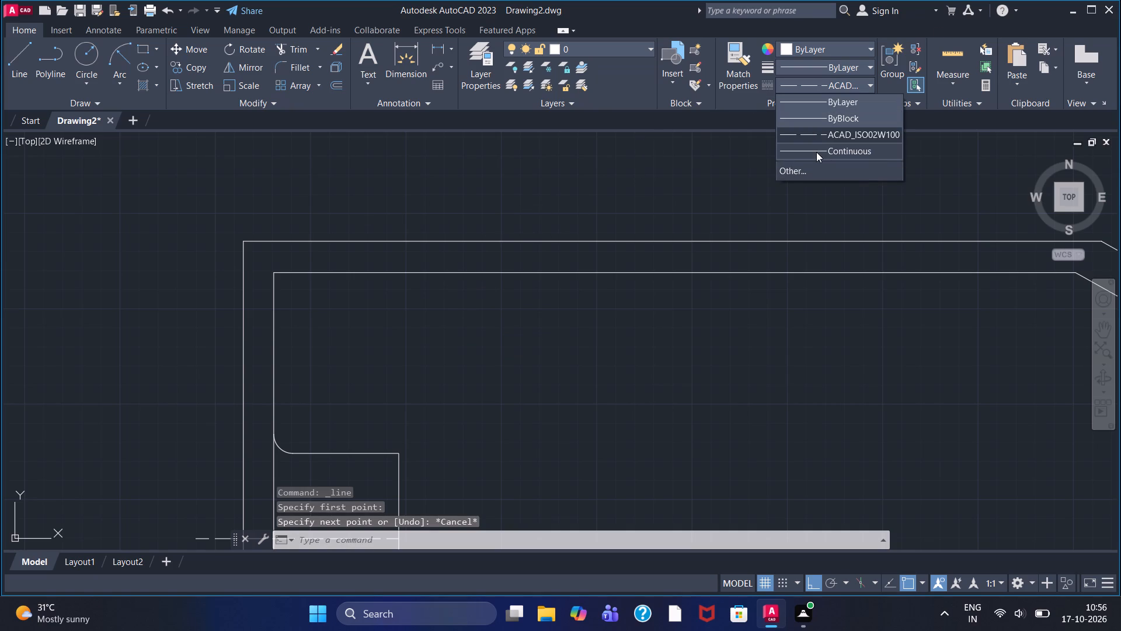
click(816, 152)
click(25, 63)
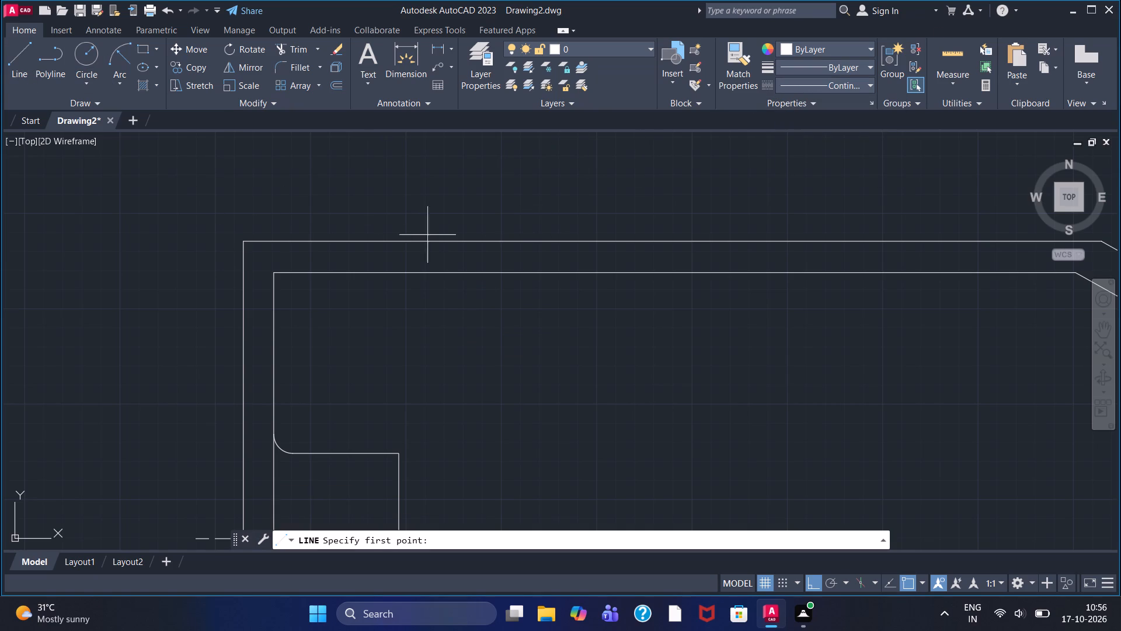
click(458, 214)
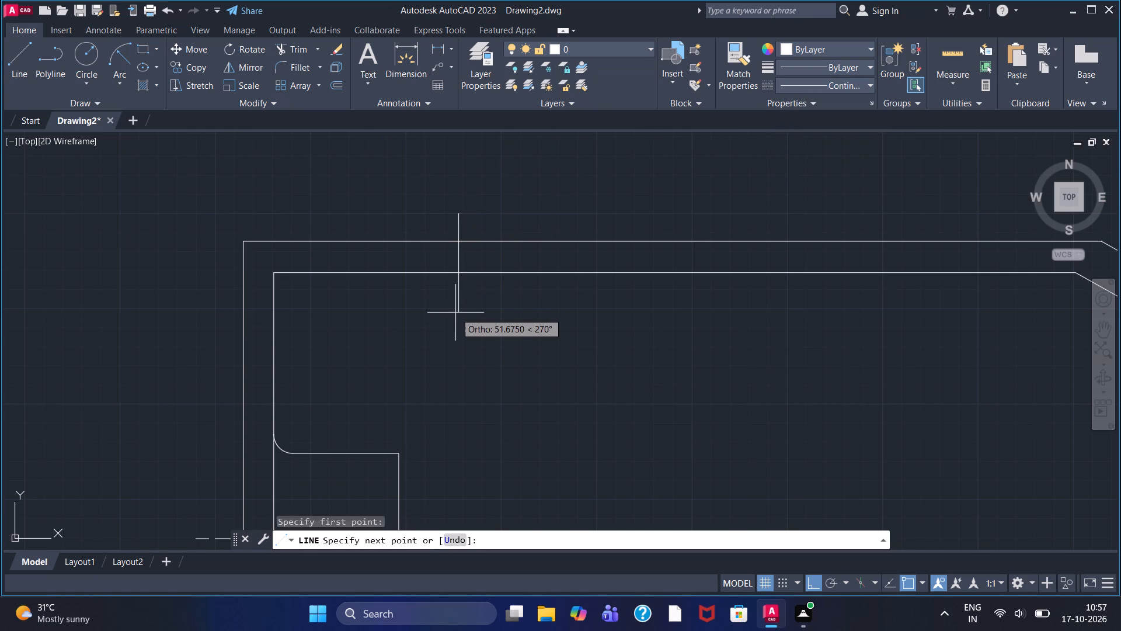
click(455, 313)
right_click(455, 313)
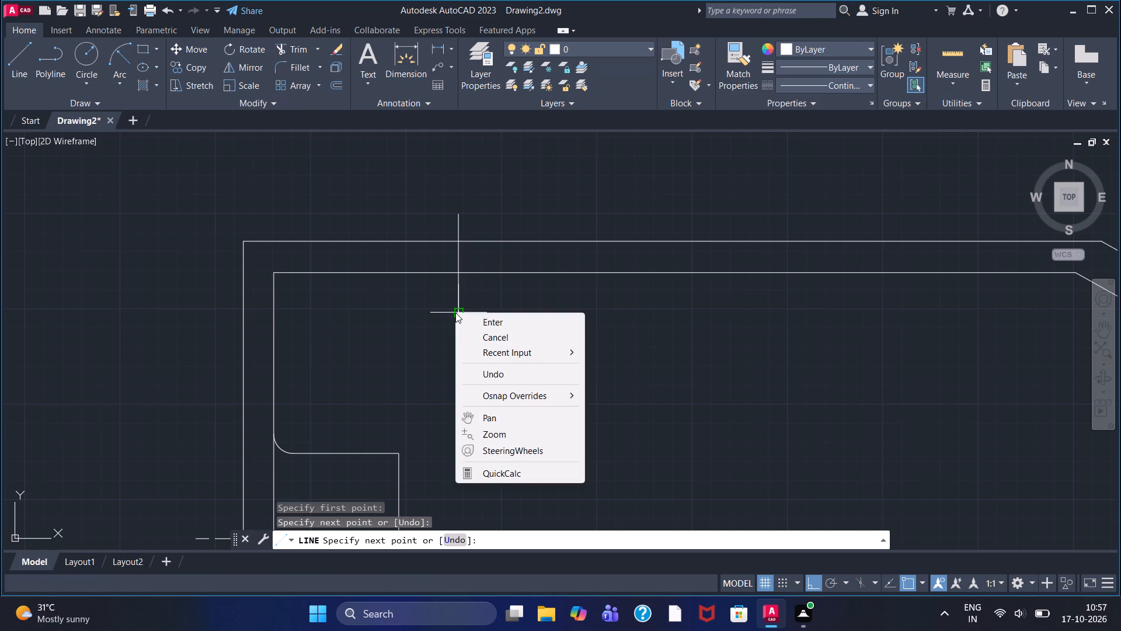
key(Escape)
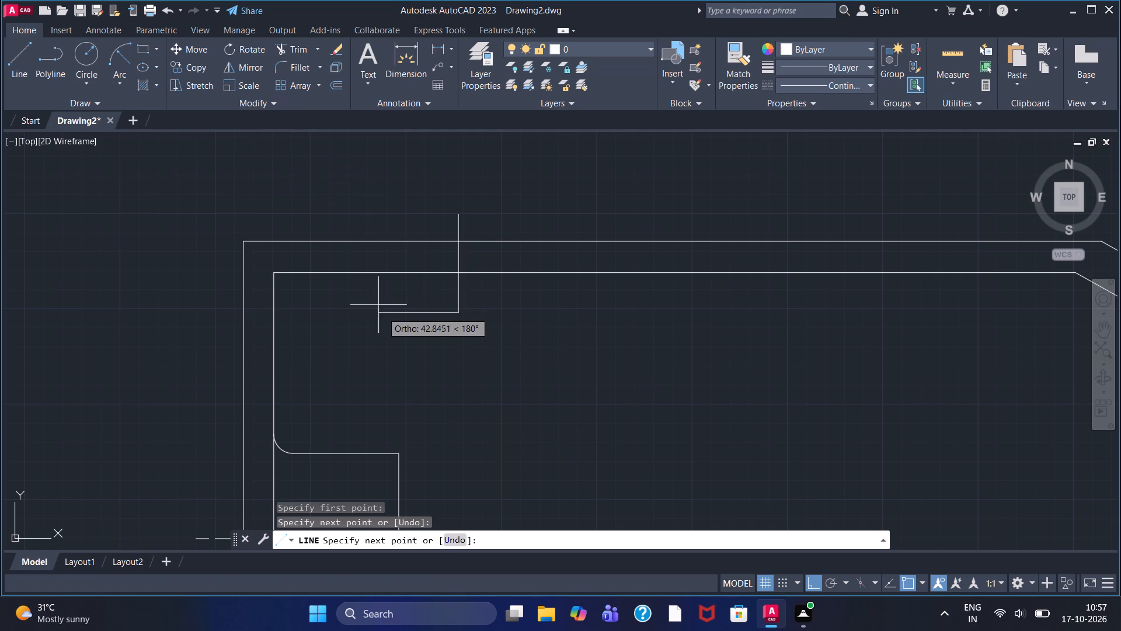
right_click(367, 309)
click(384, 313)
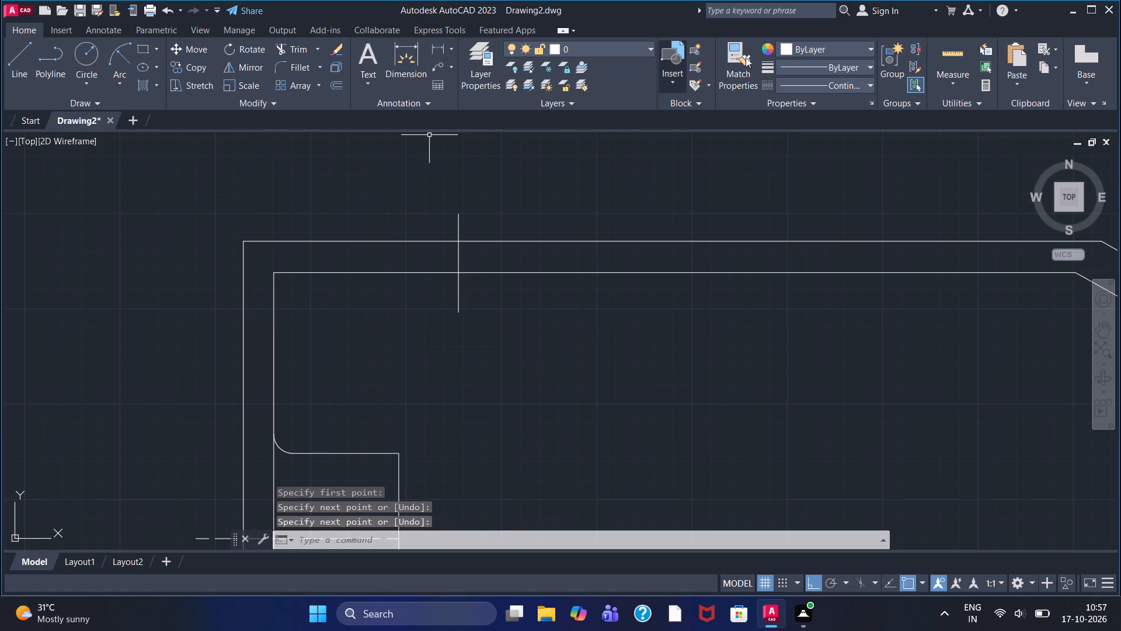
Trim the vertical line's ends outside the top border so only the piece between outer and inner edges remains.
click(274, 50)
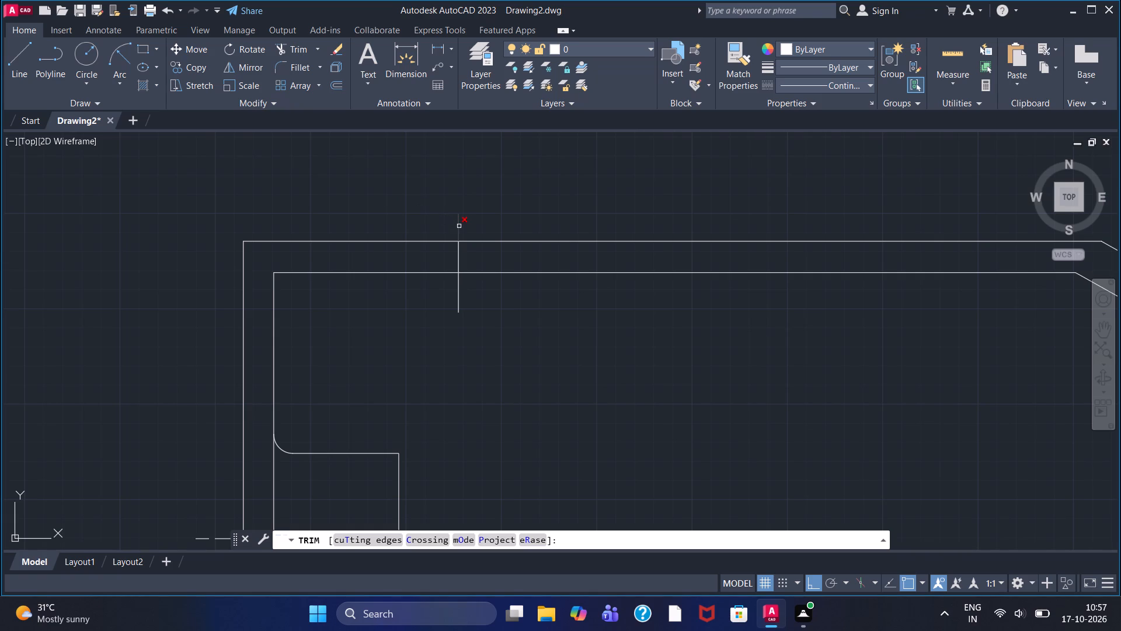
click(459, 226)
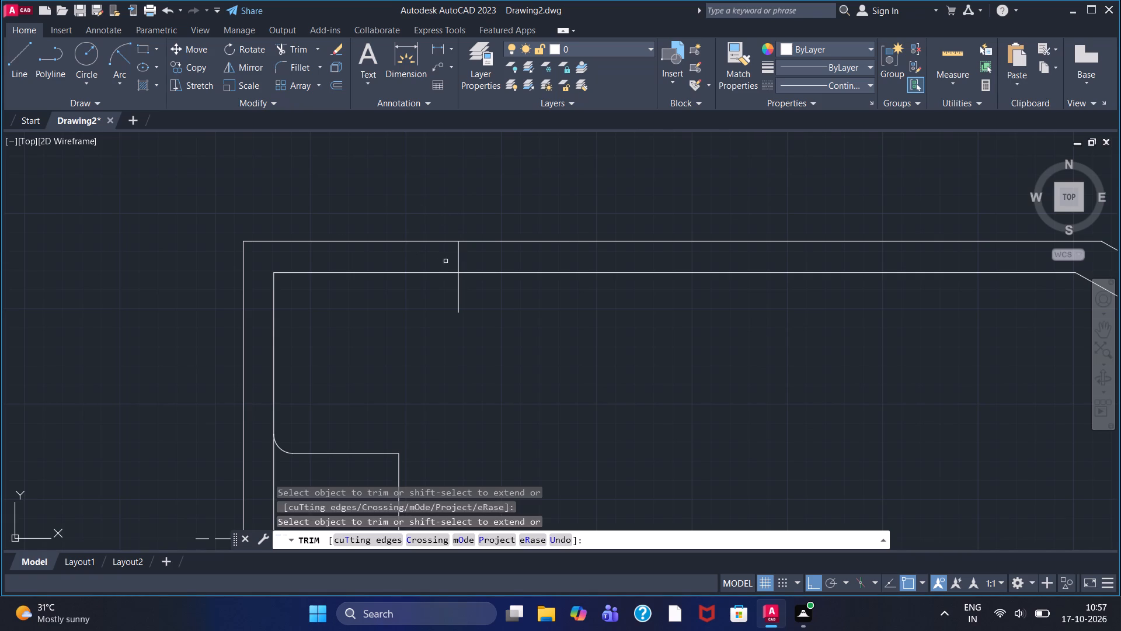
click(459, 296)
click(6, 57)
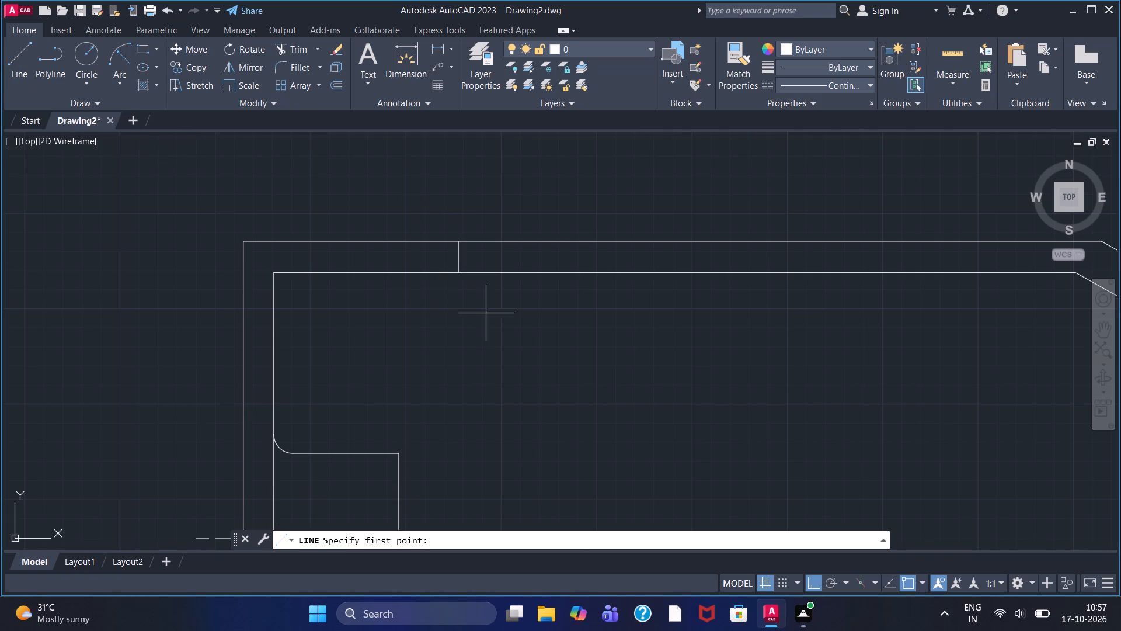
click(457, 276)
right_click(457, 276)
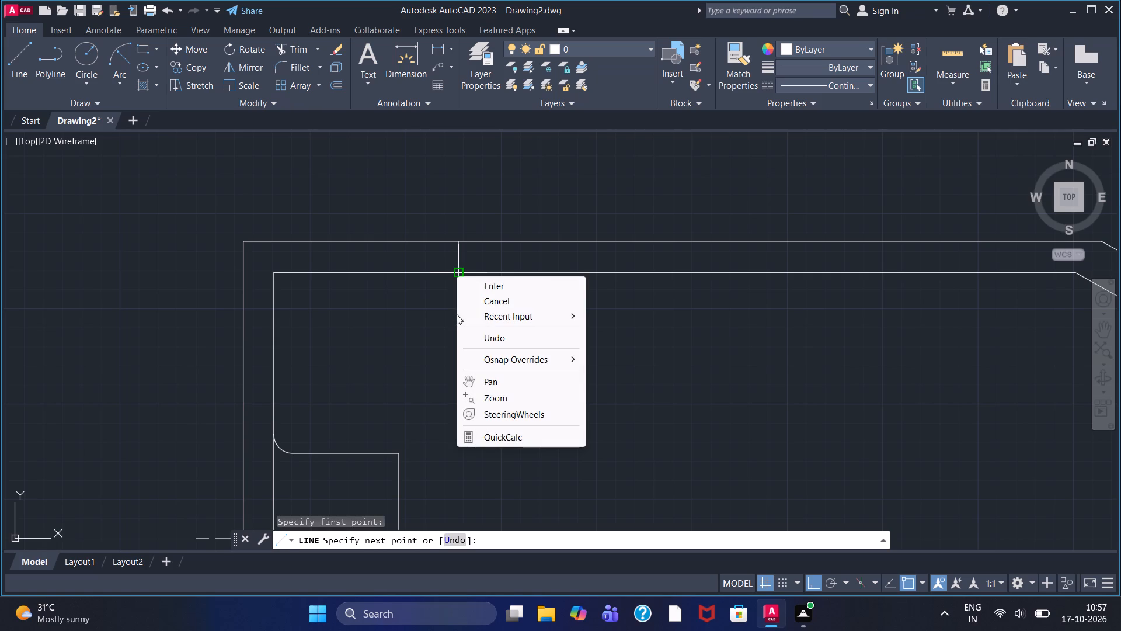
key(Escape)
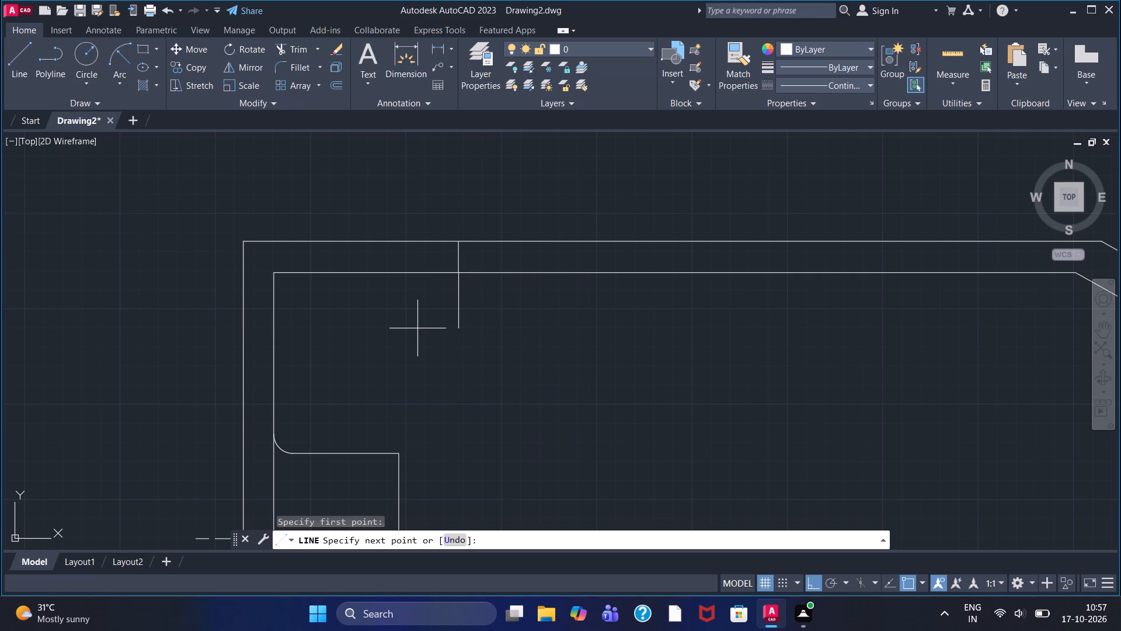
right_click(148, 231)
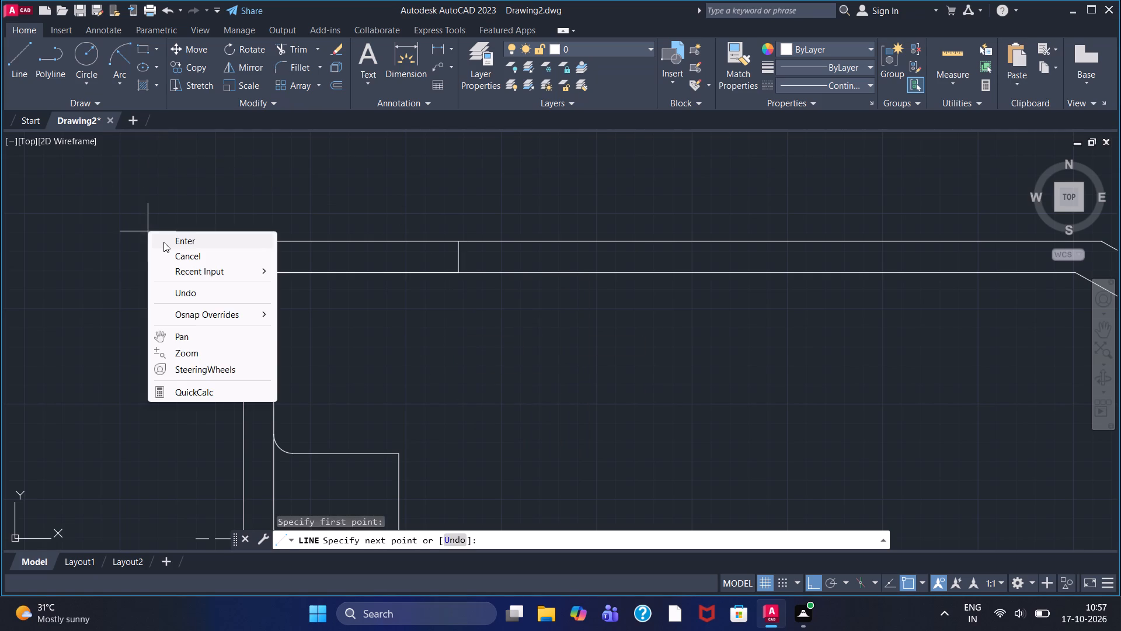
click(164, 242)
Draw a line 100 down from the short vertical line's end on the inner border, continuing 334 horizontally to the right.
click(16, 72)
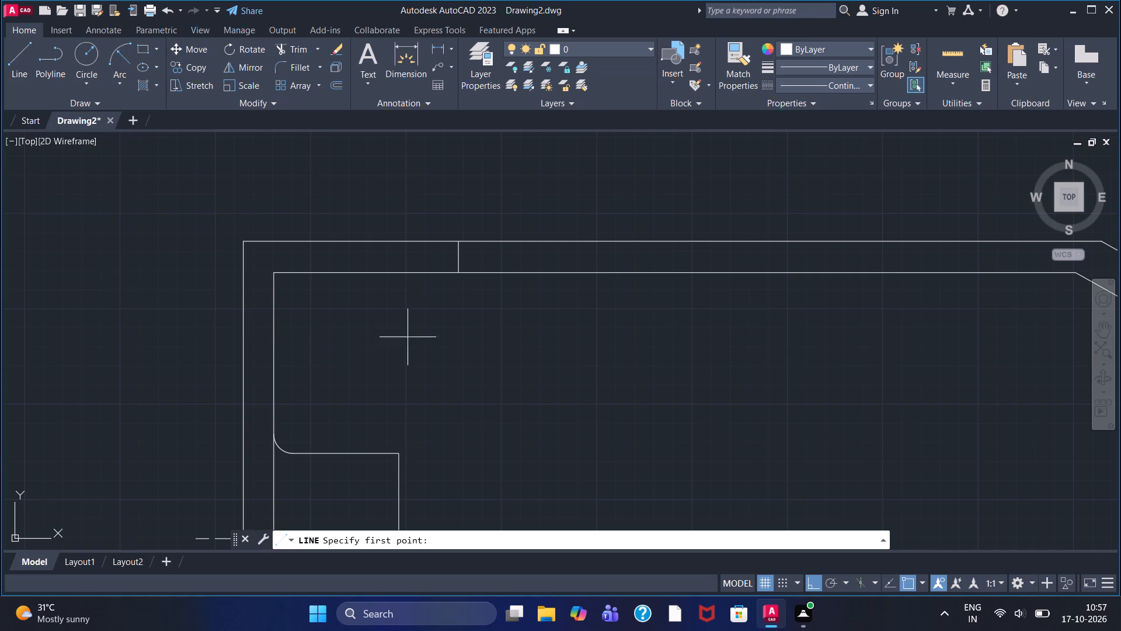
click(456, 276)
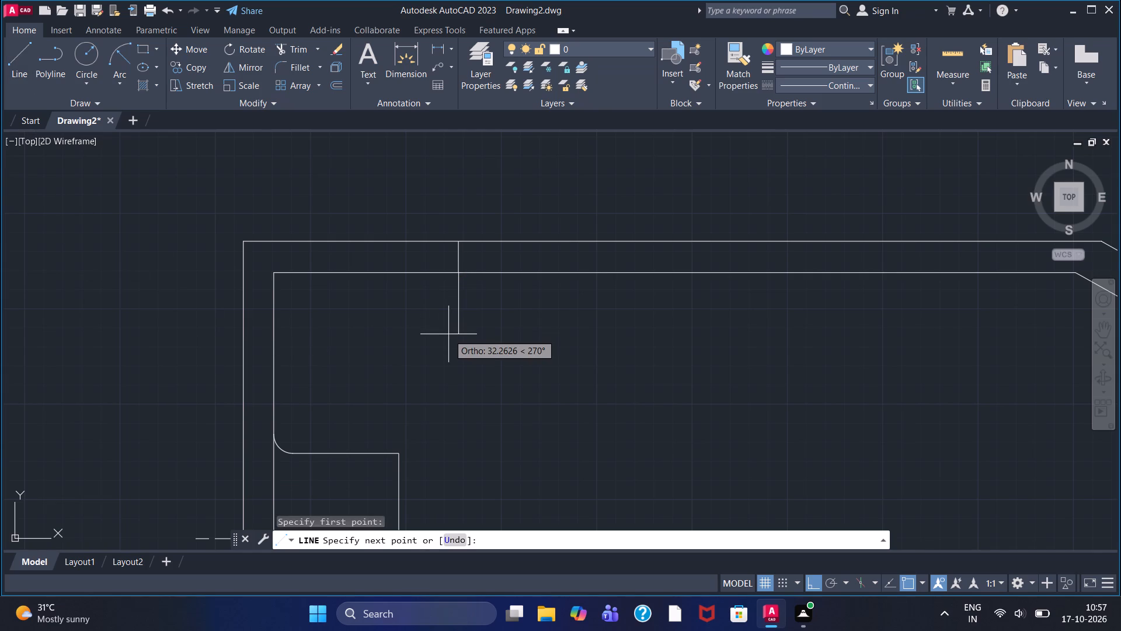
text(100)
key(Return)
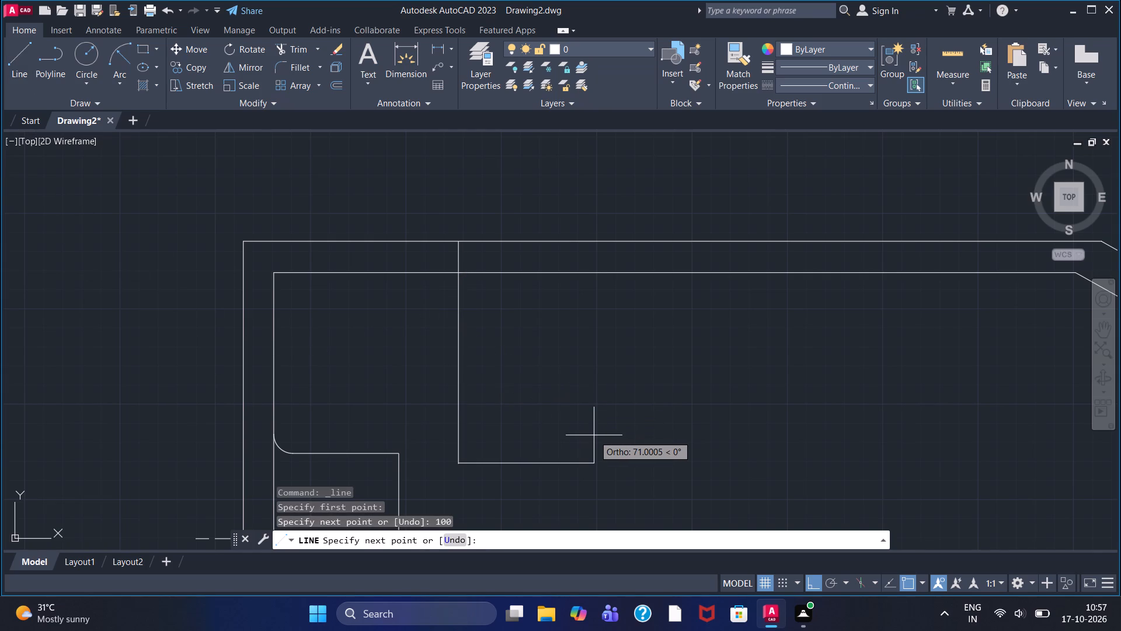
text(33)
key(4)
key(Return)
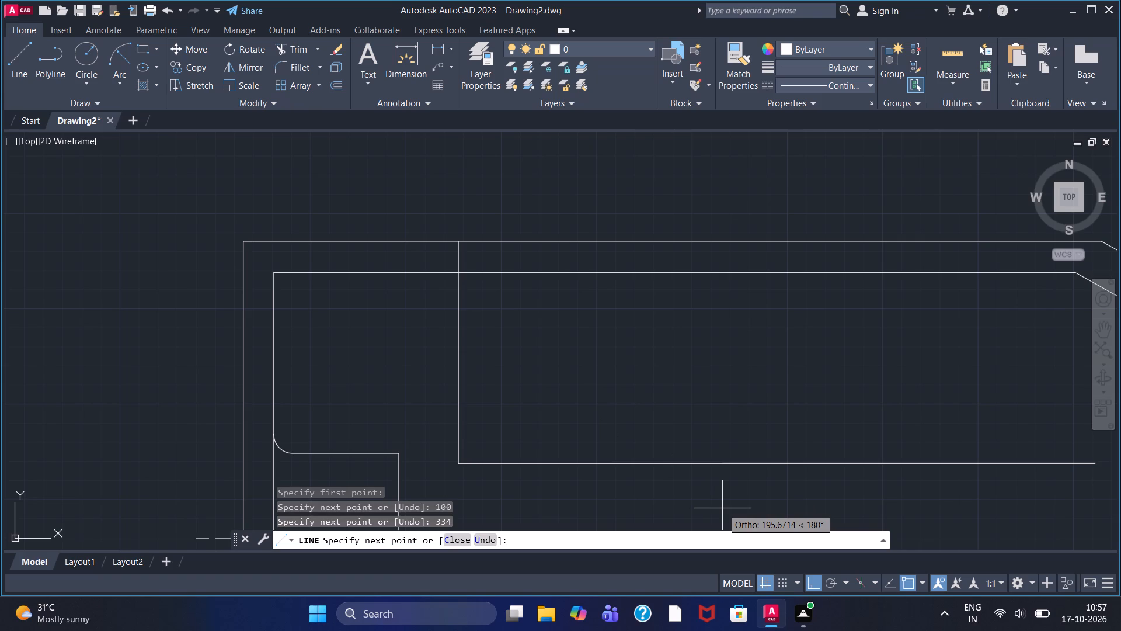
right_click(767, 385)
click(777, 389)
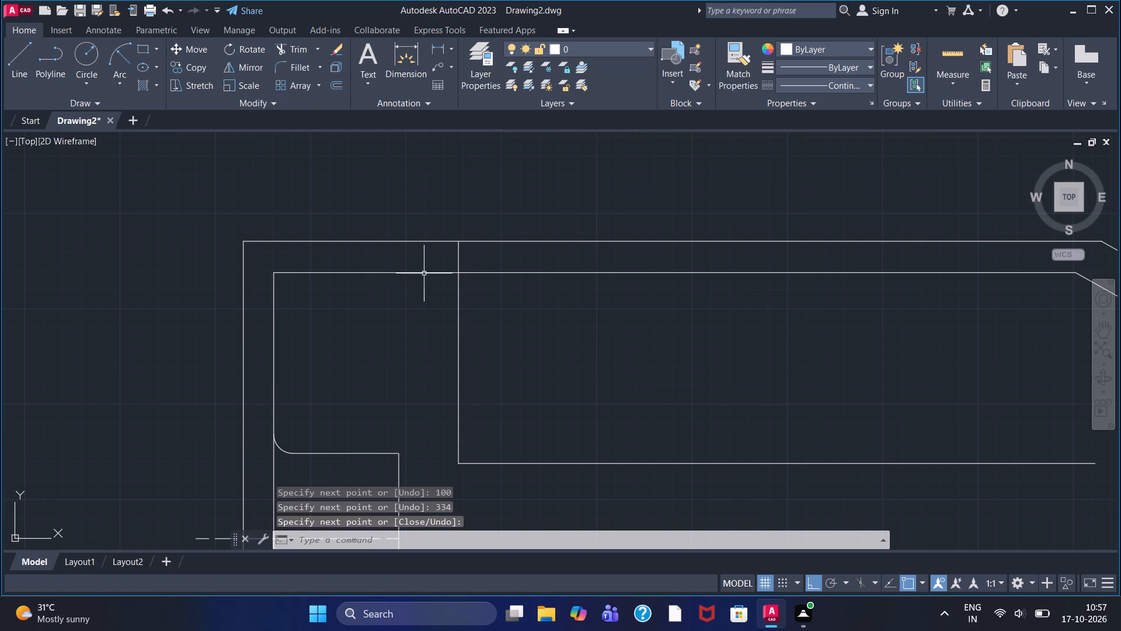
Erase the short vertical line between the outer and inner edges of the top border.
click(458, 250)
key(Delete)
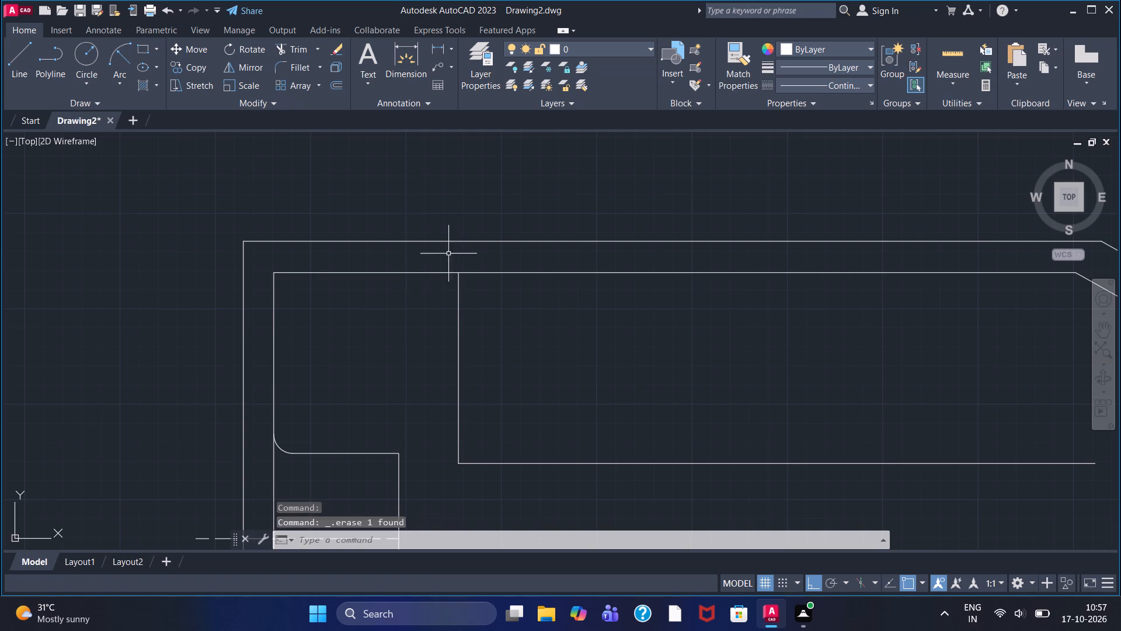
Offset the 100-long vertical line 16 to the right and the 334-long horizontal line 16 upward.
click(333, 90)
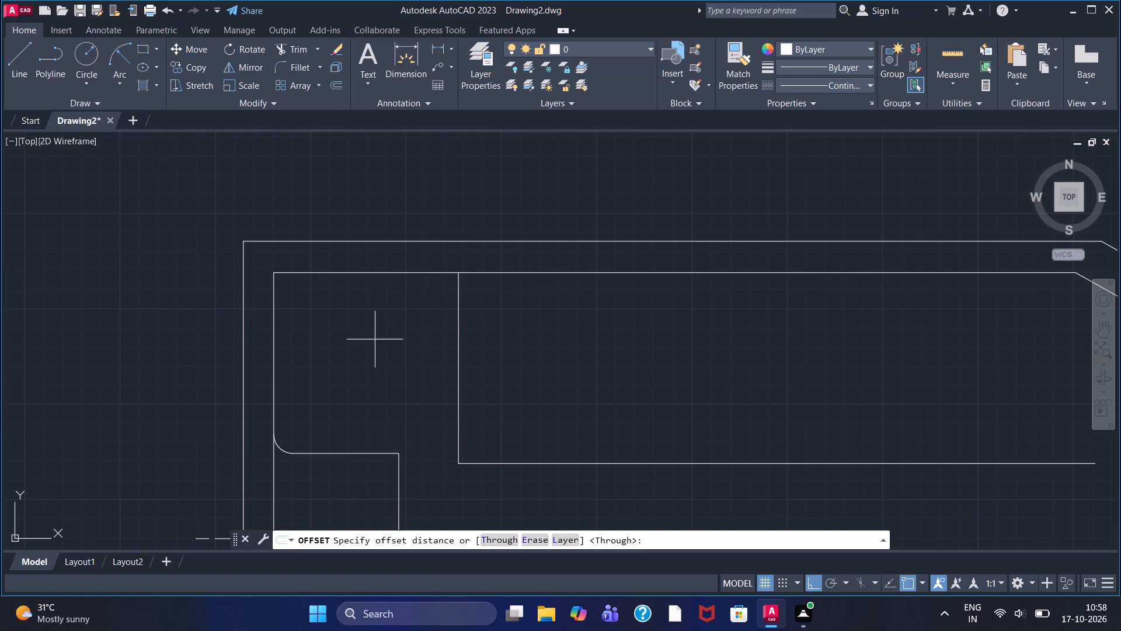
click(511, 537)
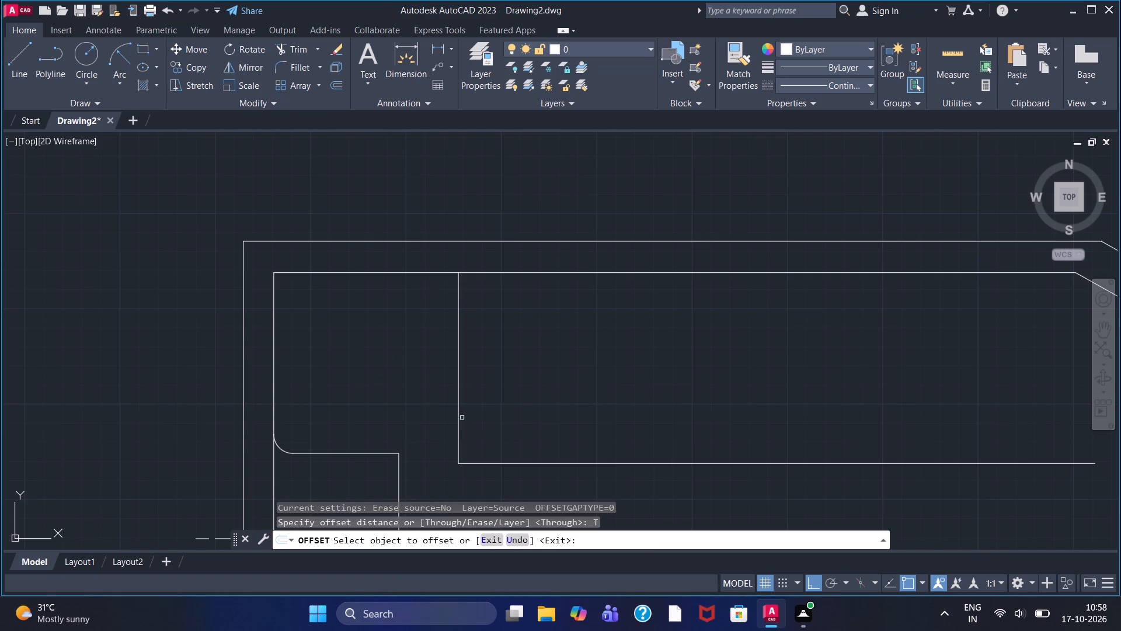
click(458, 412)
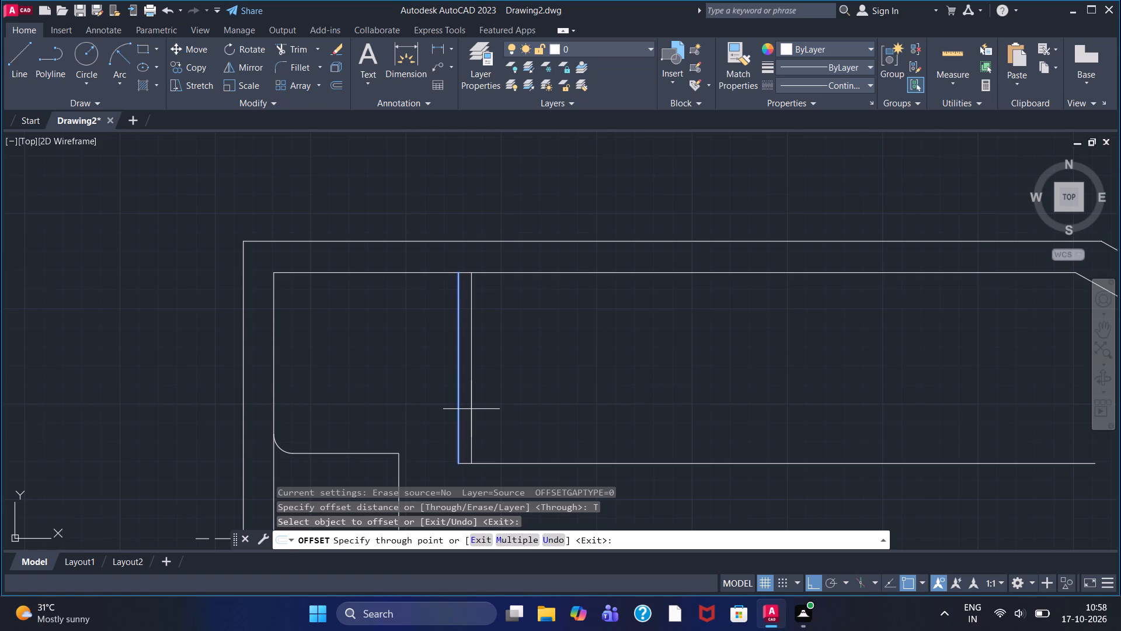
text(16)
key(Return)
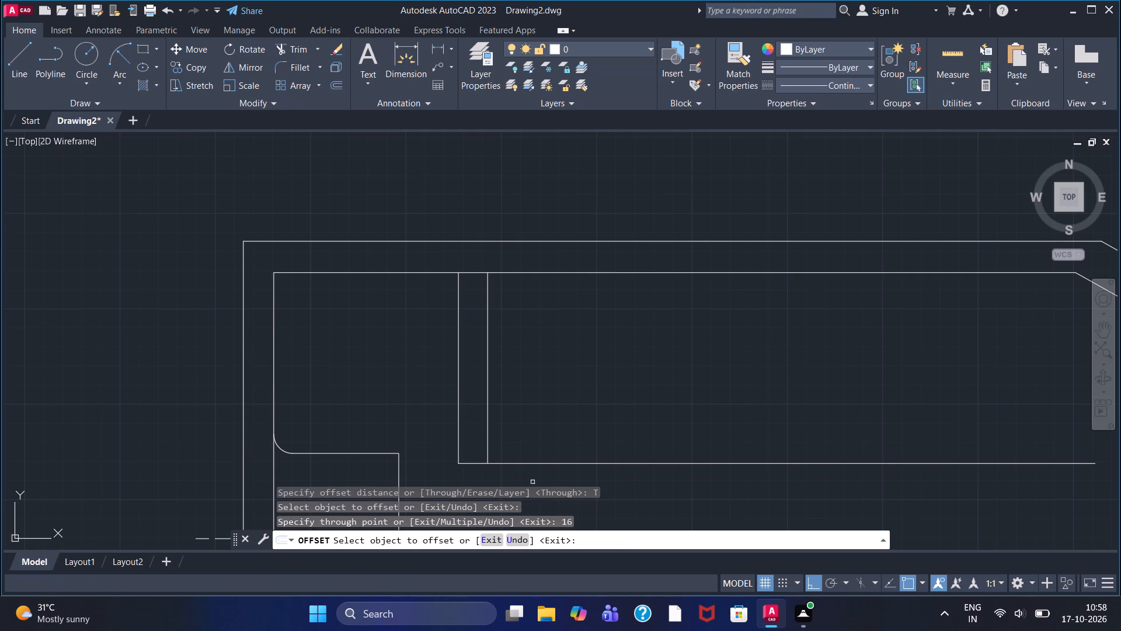
click(576, 464)
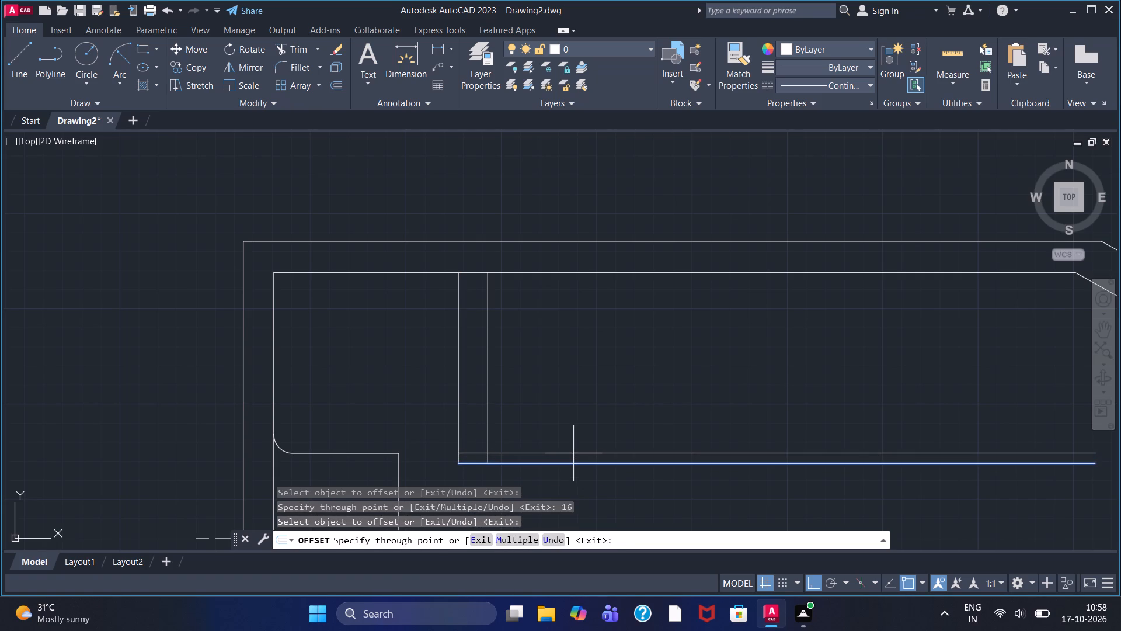
text(16)
key(Return)
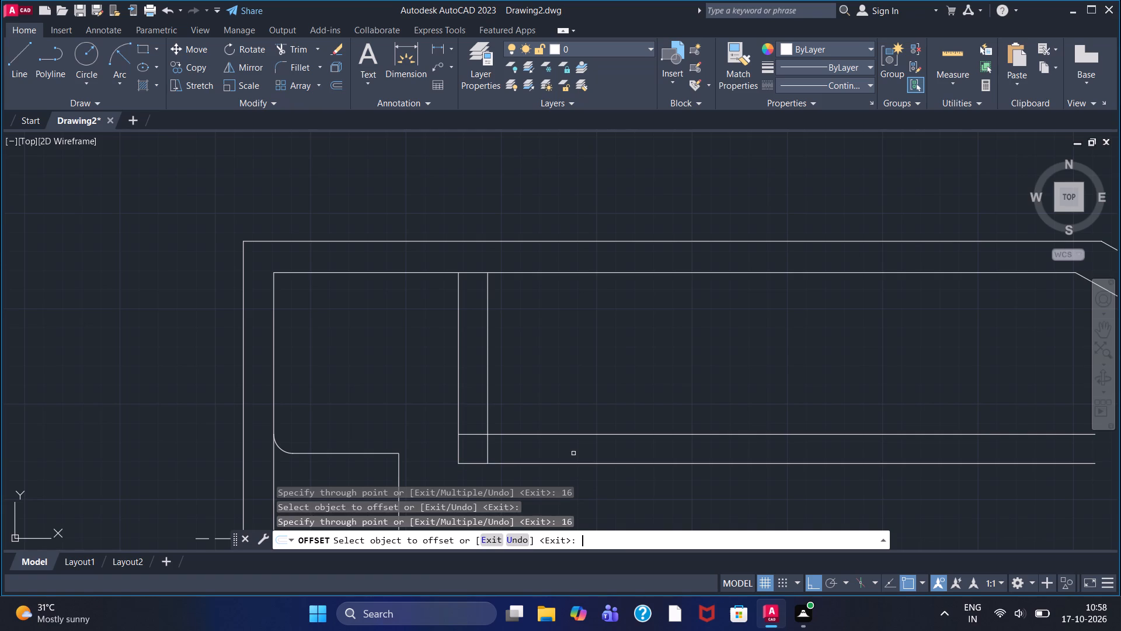
key(Tab)
key(Escape)
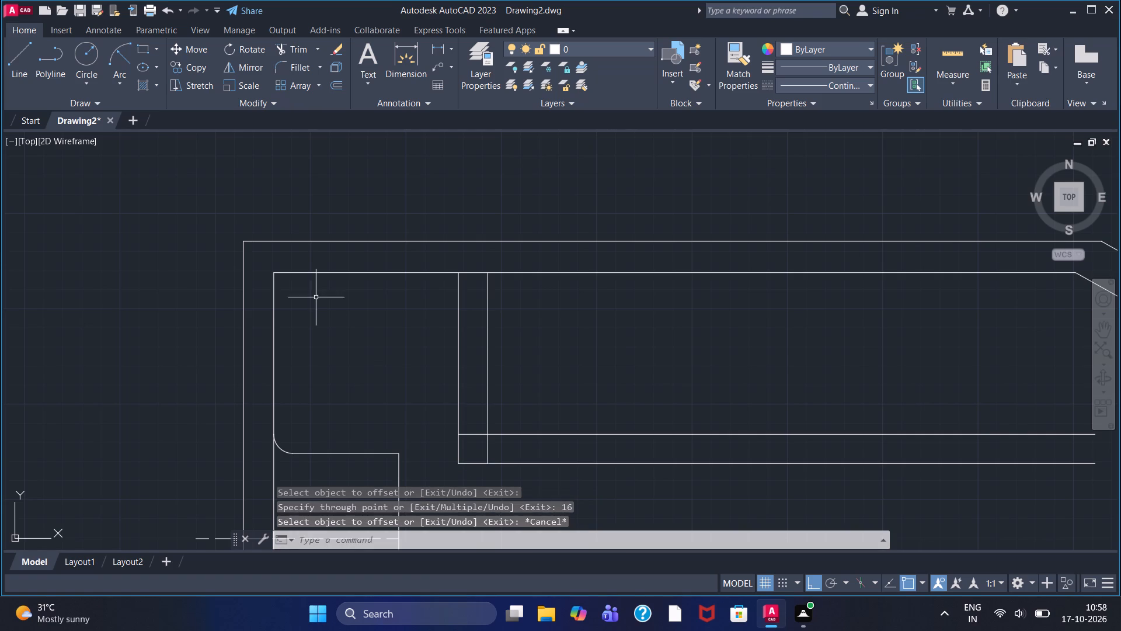
Trim the overlapping ends of the two offset lines where they cross at the lower corner.
click(285, 44)
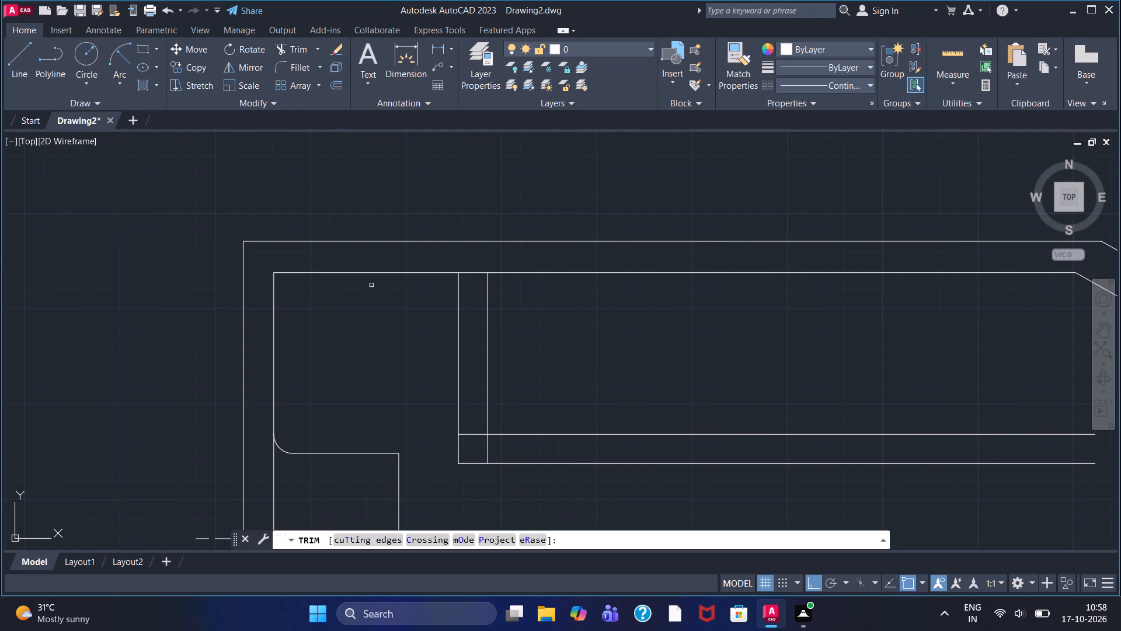
click(474, 434)
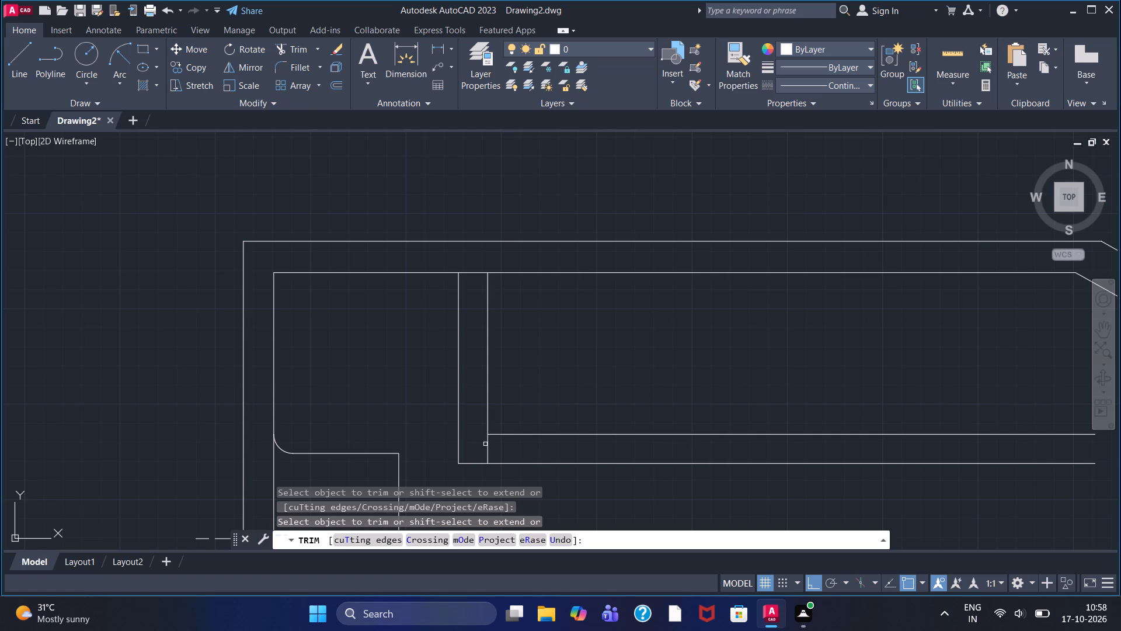
click(489, 447)
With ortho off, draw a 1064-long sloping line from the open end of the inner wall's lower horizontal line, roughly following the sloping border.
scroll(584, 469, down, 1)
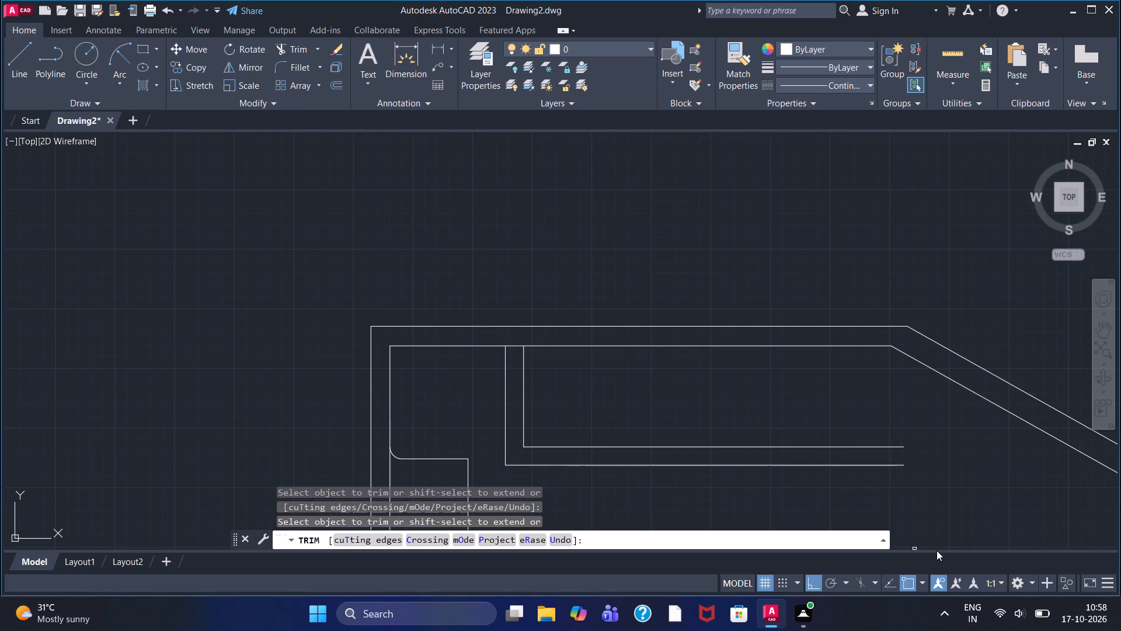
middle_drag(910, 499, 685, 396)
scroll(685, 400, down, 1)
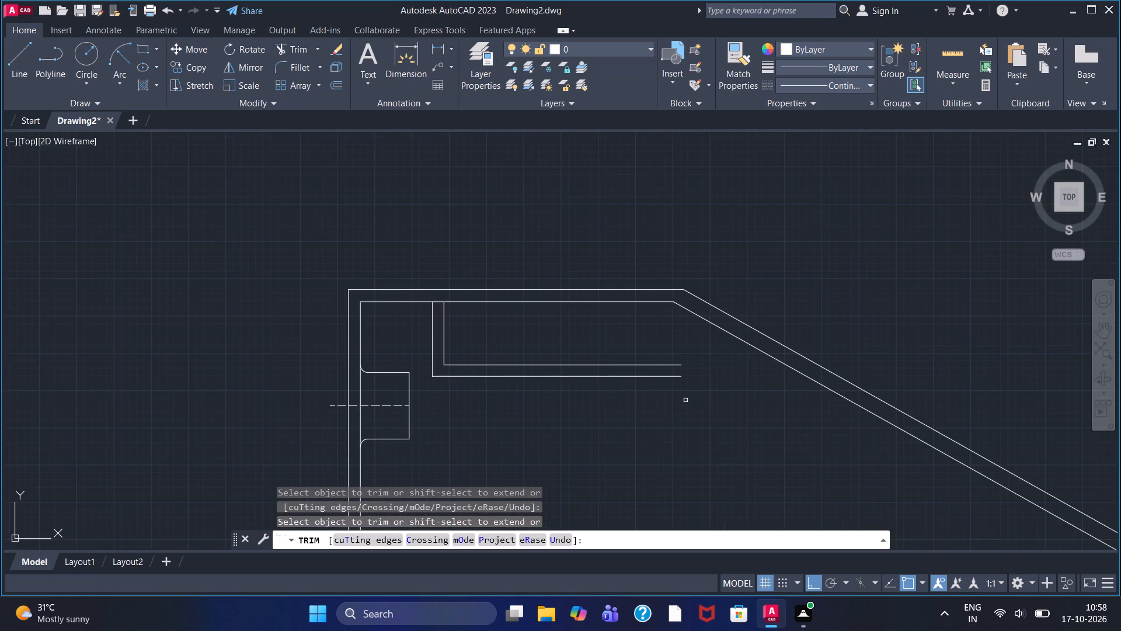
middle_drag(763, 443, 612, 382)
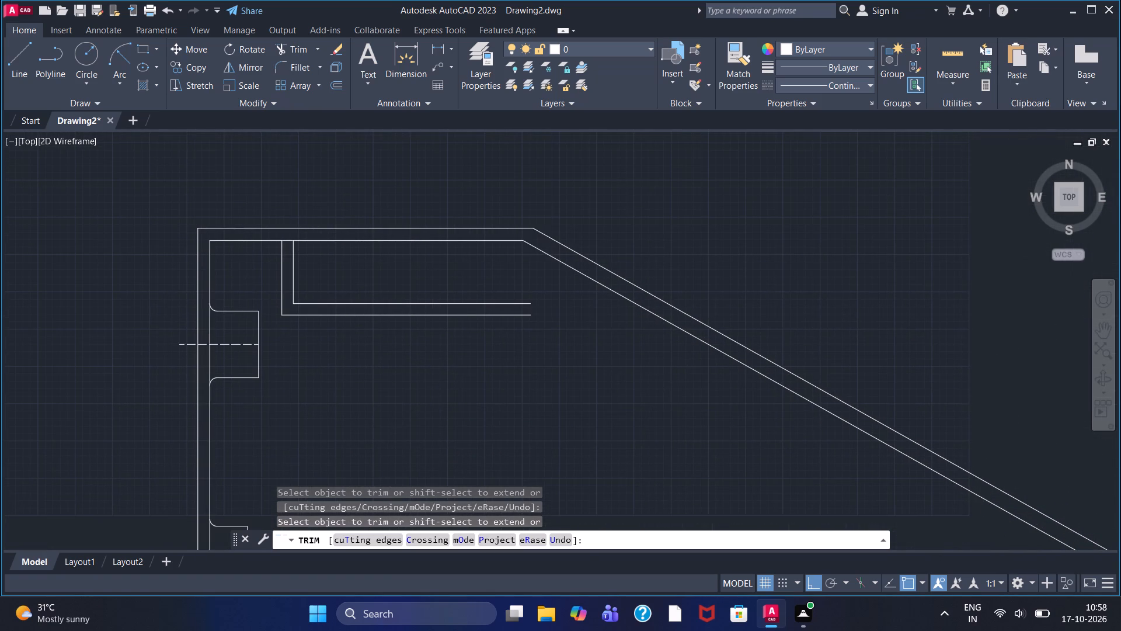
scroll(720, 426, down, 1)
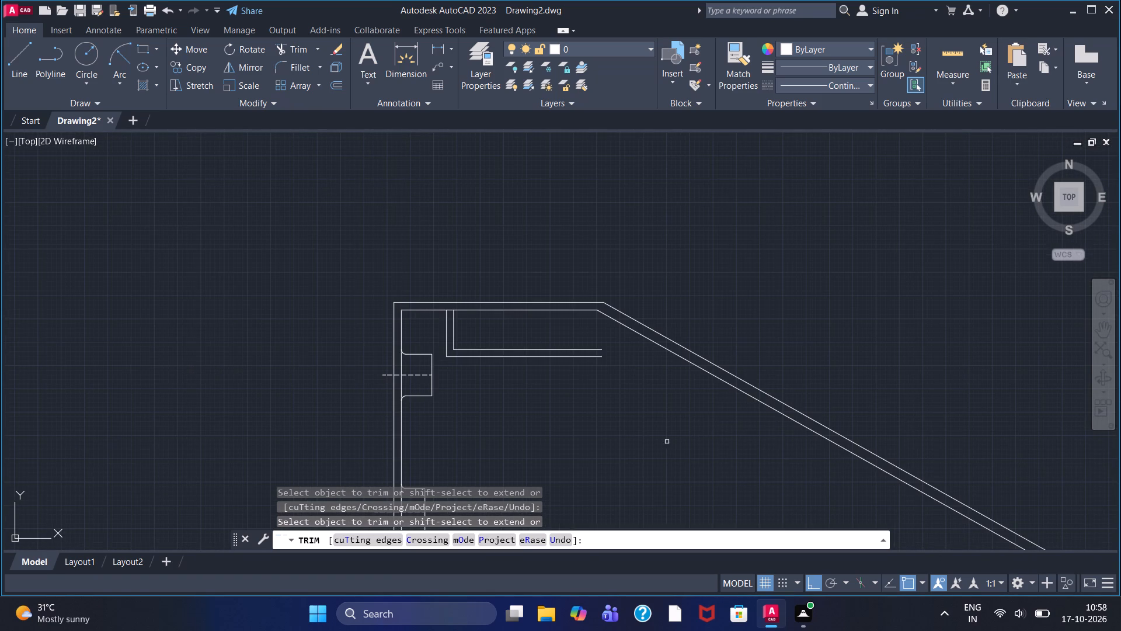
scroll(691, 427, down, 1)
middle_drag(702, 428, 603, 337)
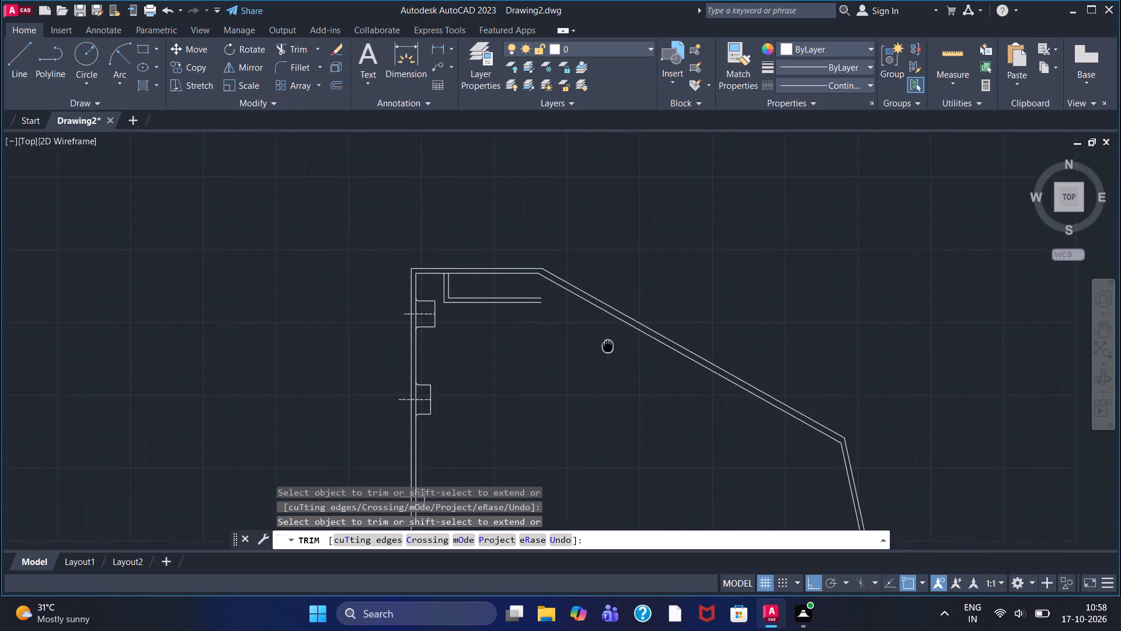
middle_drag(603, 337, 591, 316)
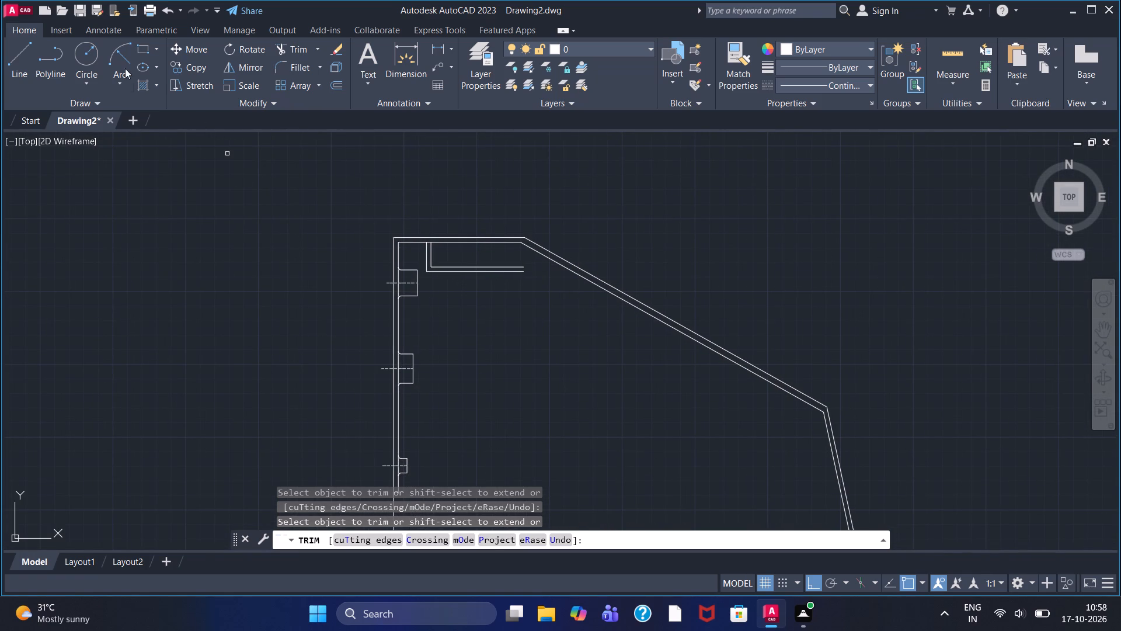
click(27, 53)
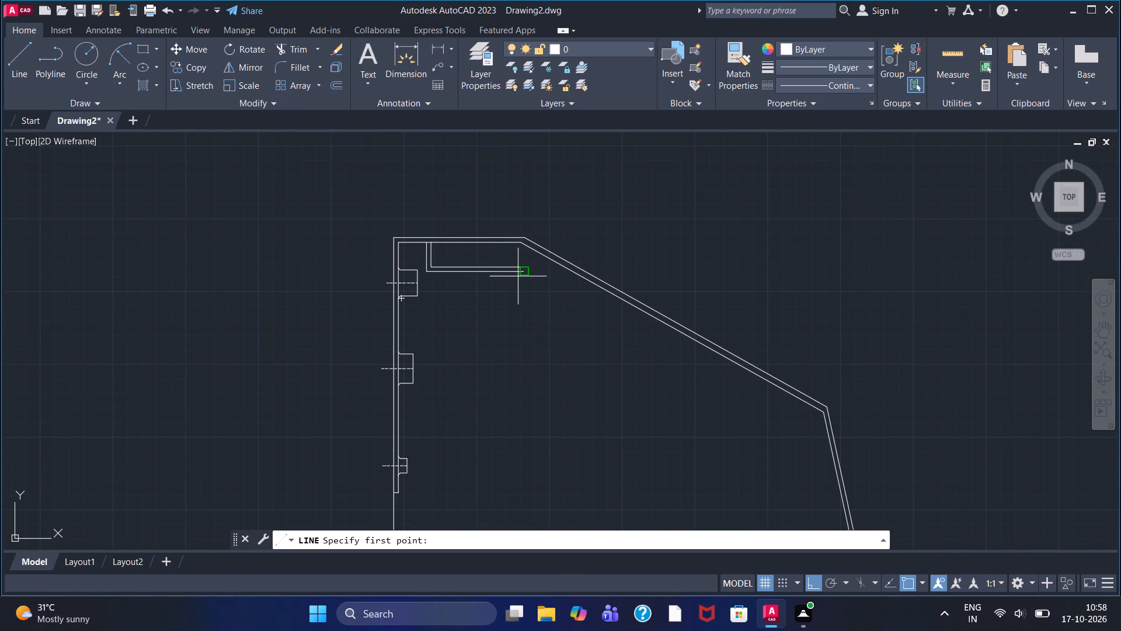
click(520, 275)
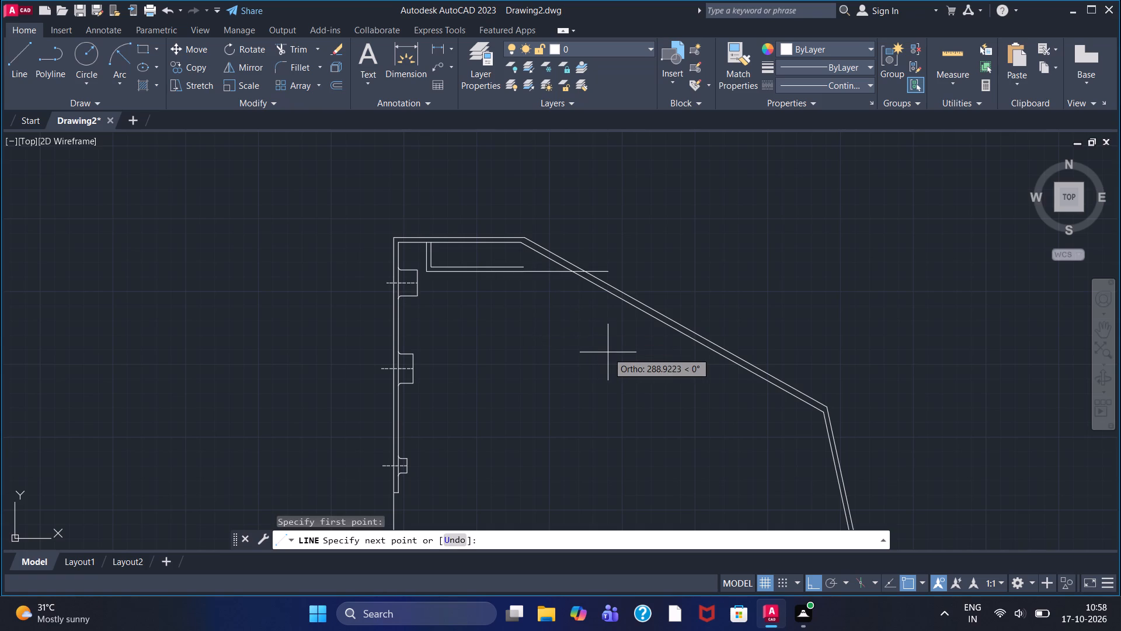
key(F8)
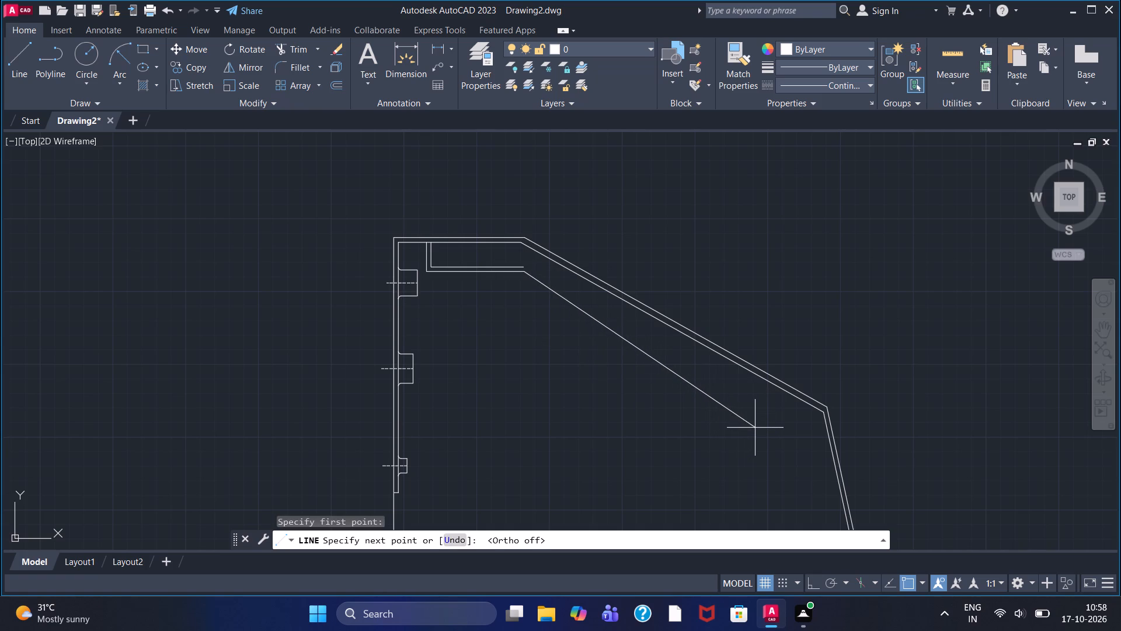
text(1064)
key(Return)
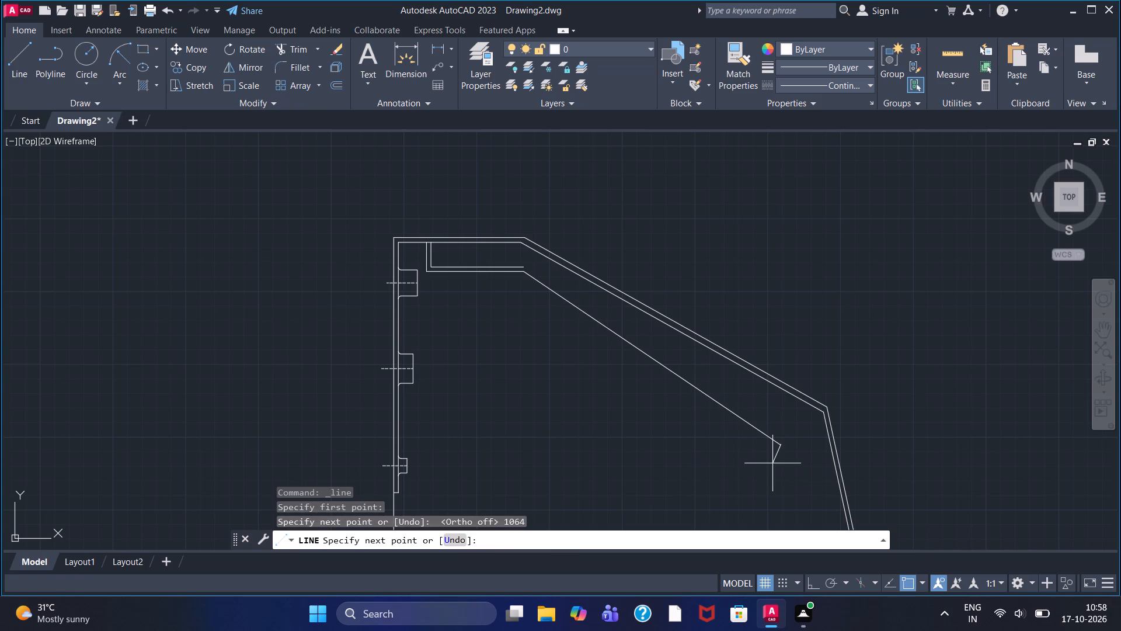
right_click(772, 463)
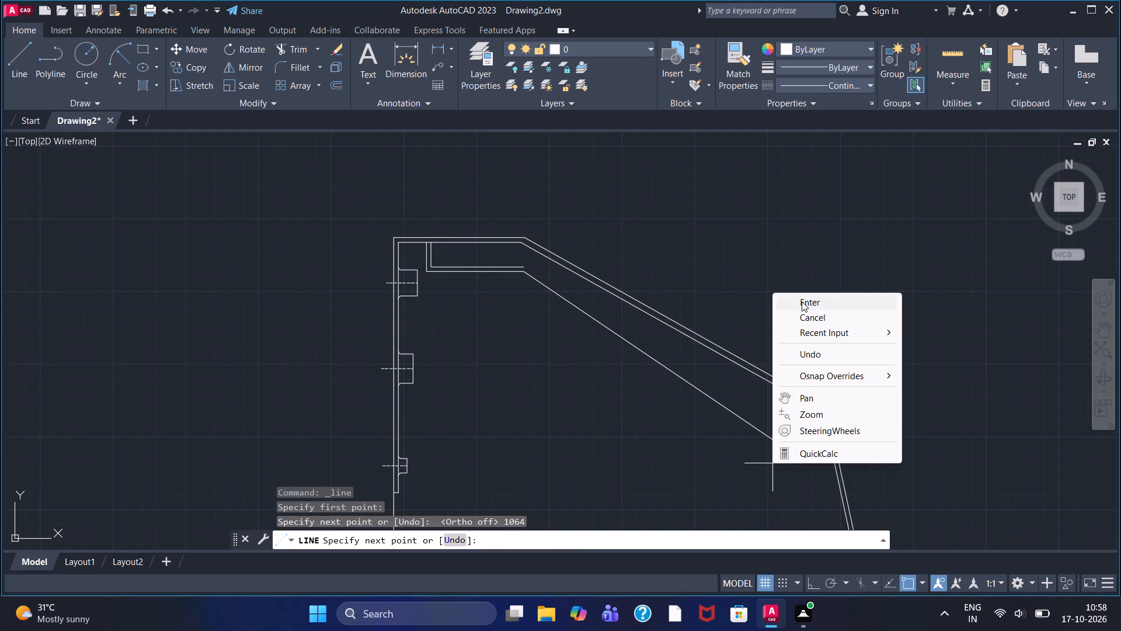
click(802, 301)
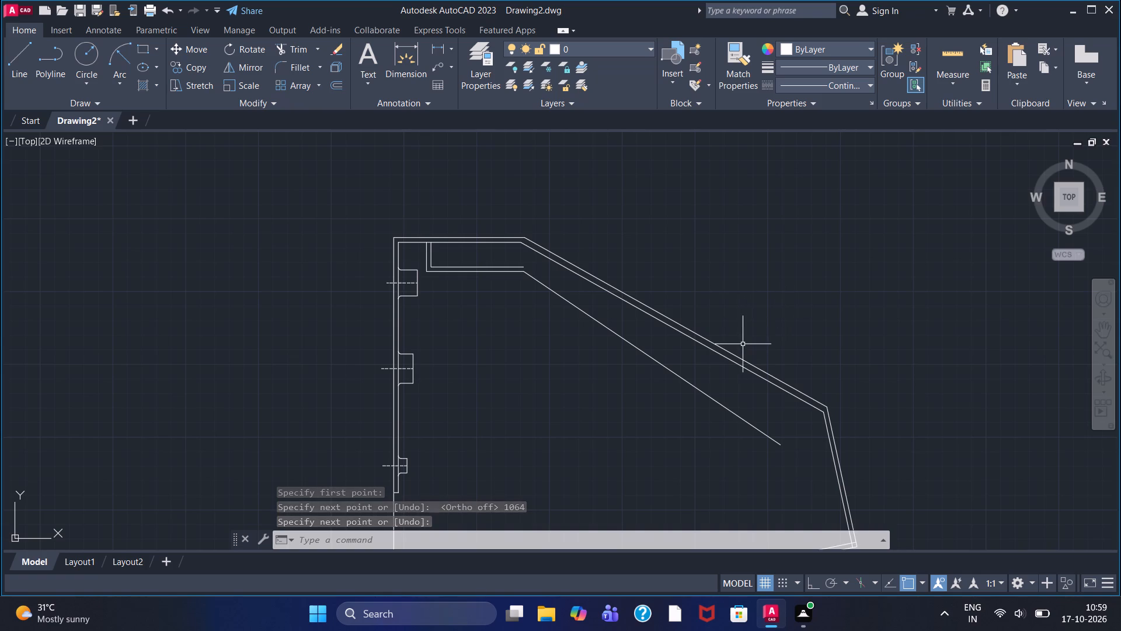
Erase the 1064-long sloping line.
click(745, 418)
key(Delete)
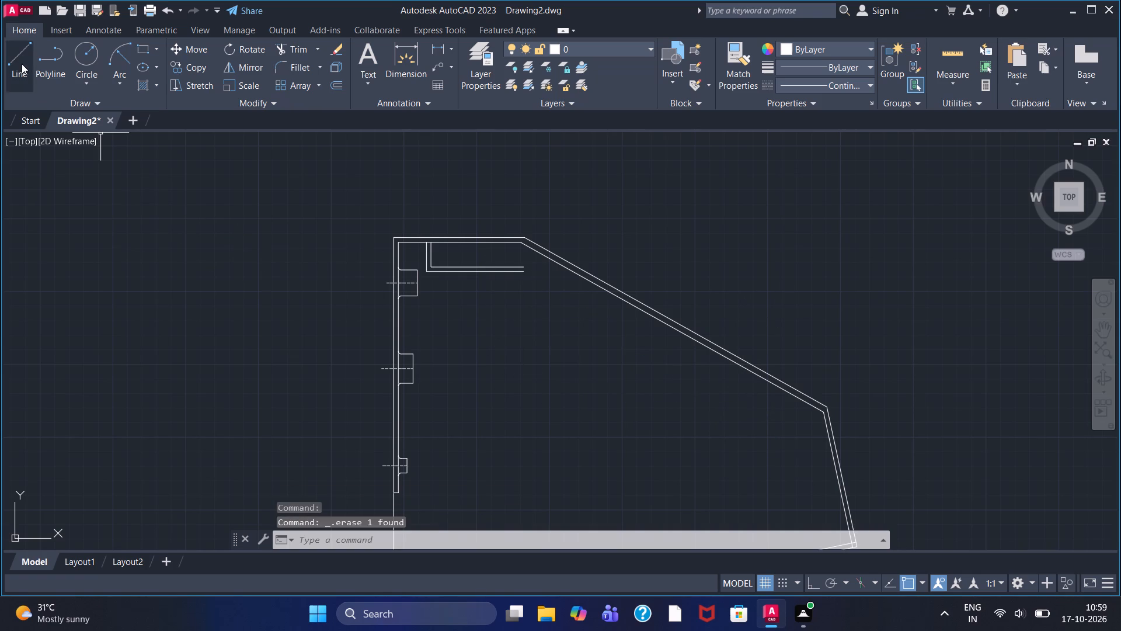
Offset the inner and outer edges of the long sloping border inward, entering 100 for each with the Through option.
click(341, 90)
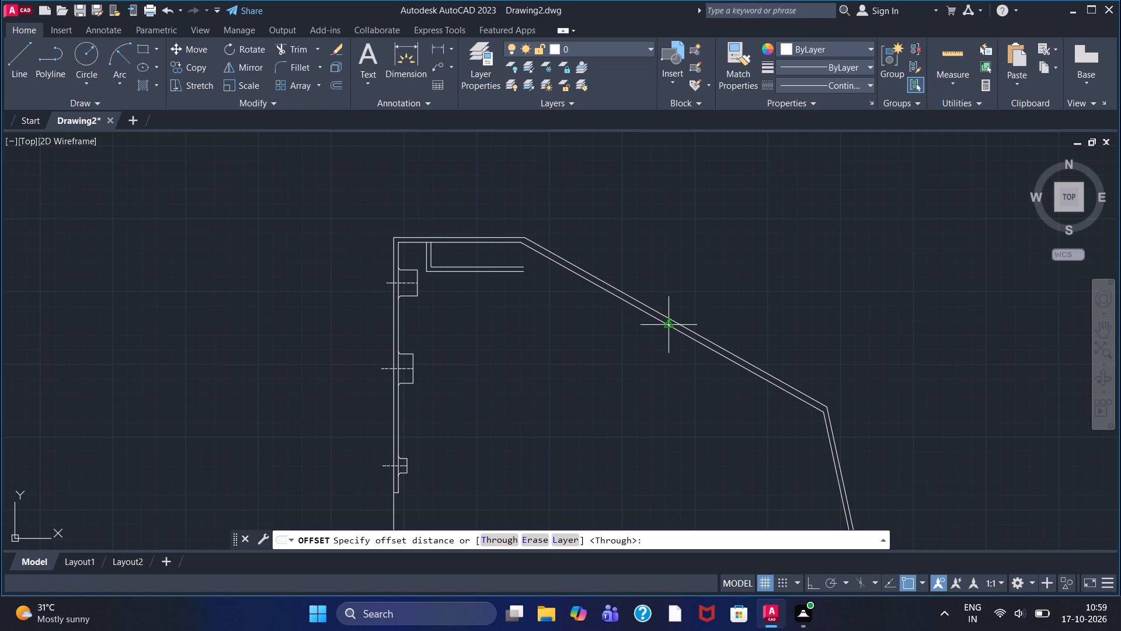
click(504, 538)
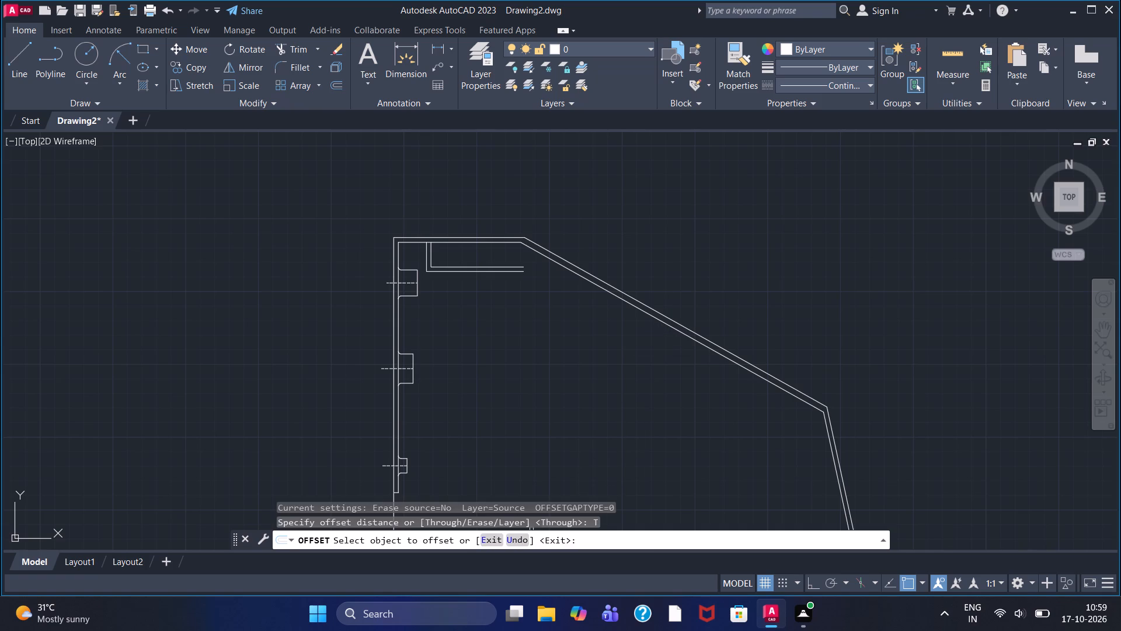
click(669, 325)
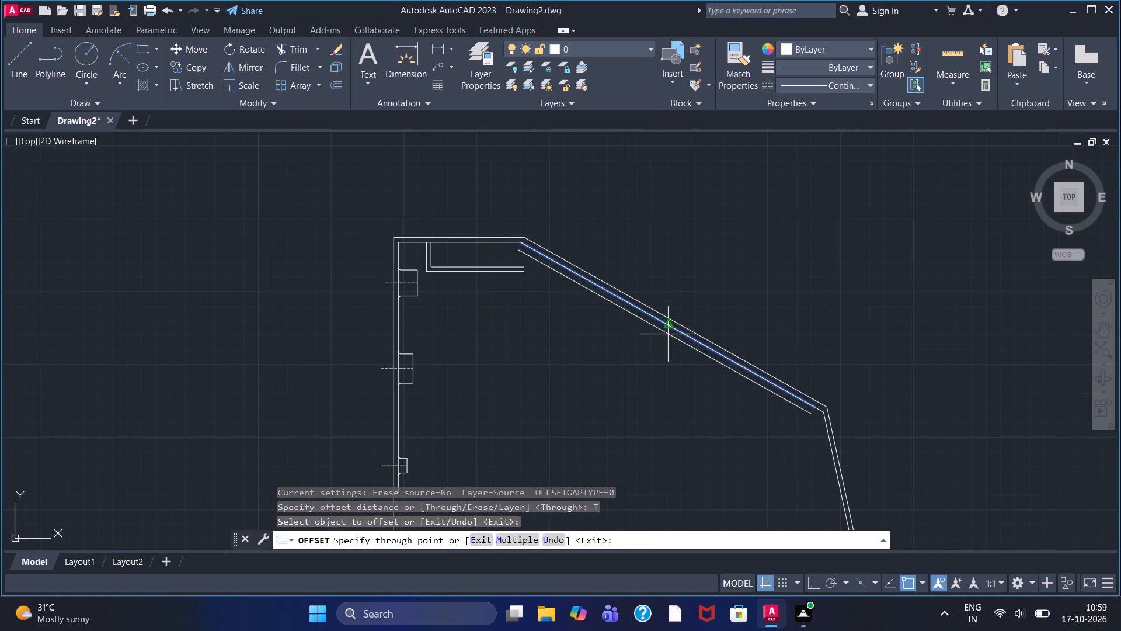
text(100)
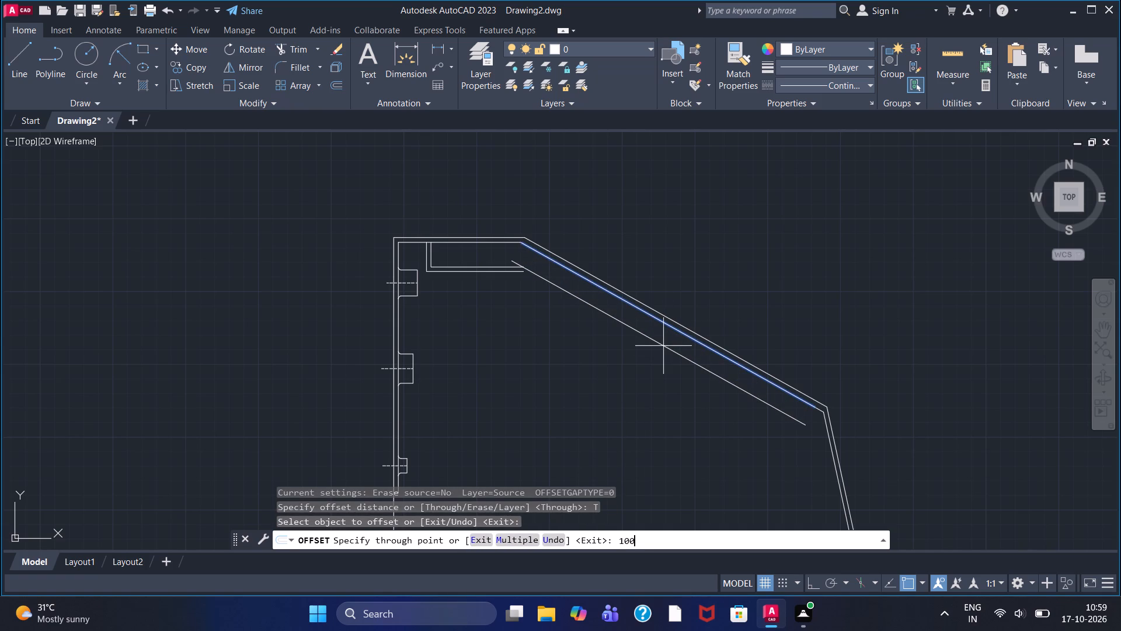
key(Return)
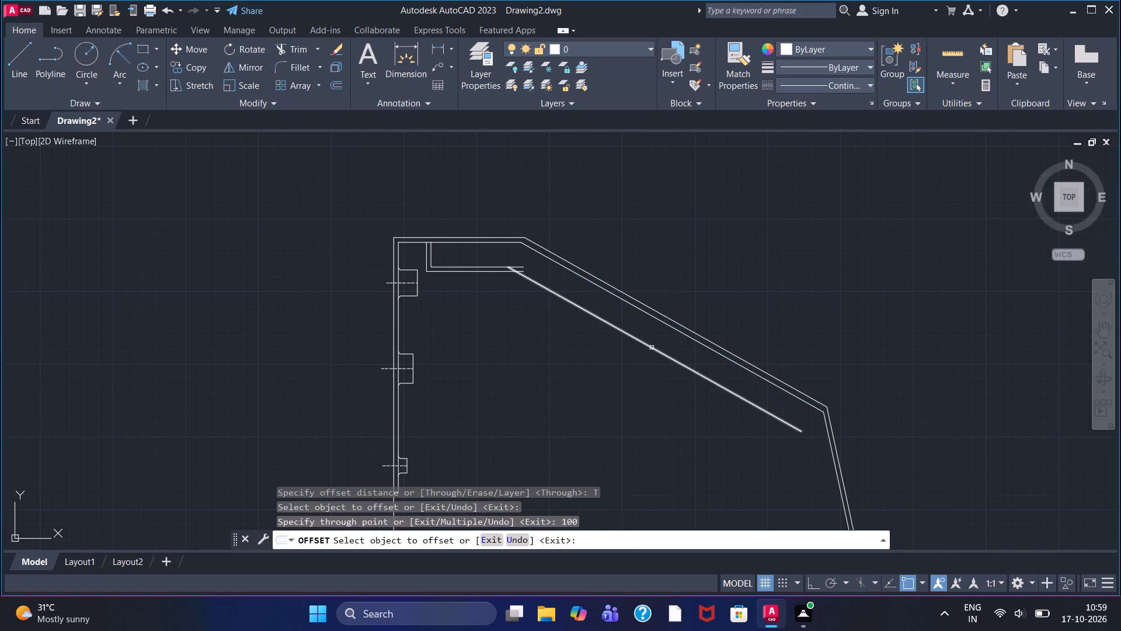
click(643, 302)
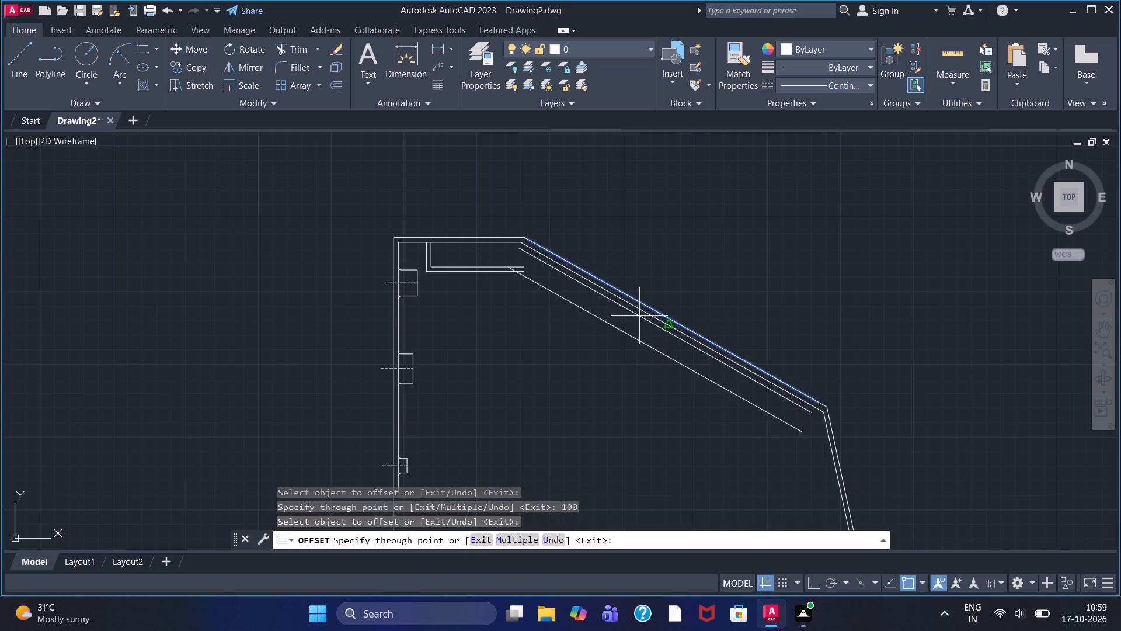
text(100)
key(Return)
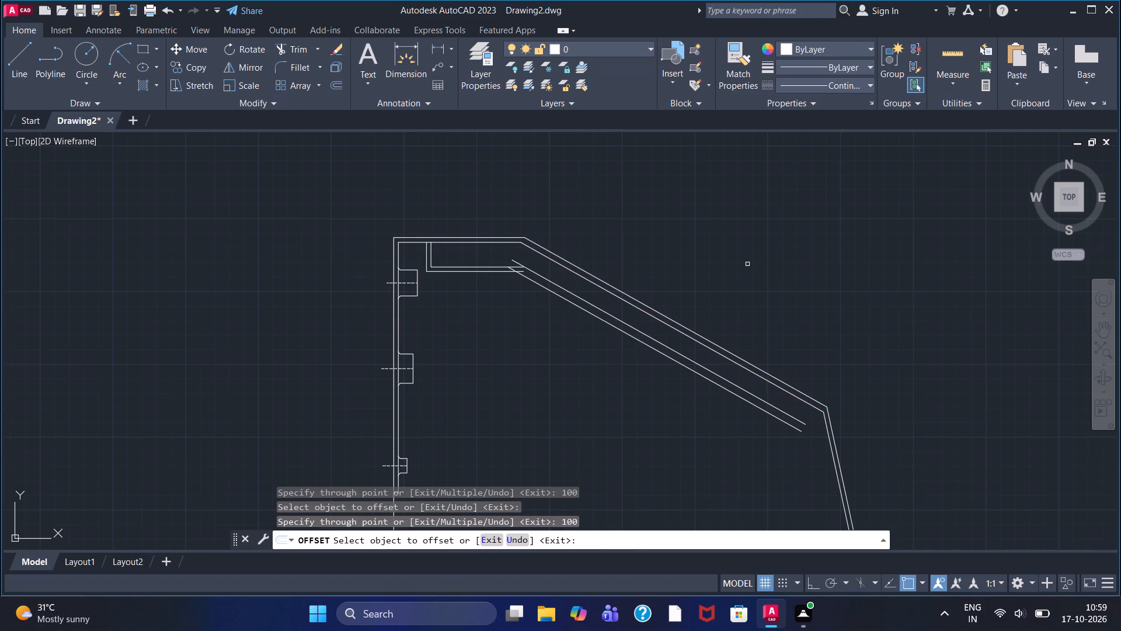
Offset the inner edge of the steep right-hand border inward, entering 100.
middle_drag(870, 391, 885, 207)
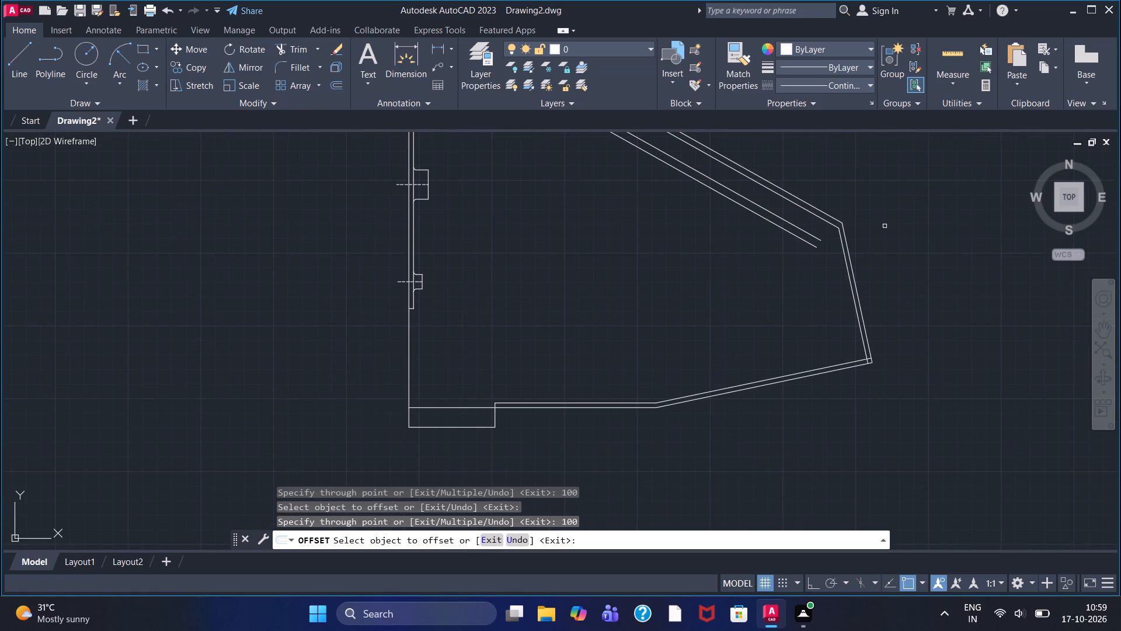
click(851, 282)
text(100)
key(Return)
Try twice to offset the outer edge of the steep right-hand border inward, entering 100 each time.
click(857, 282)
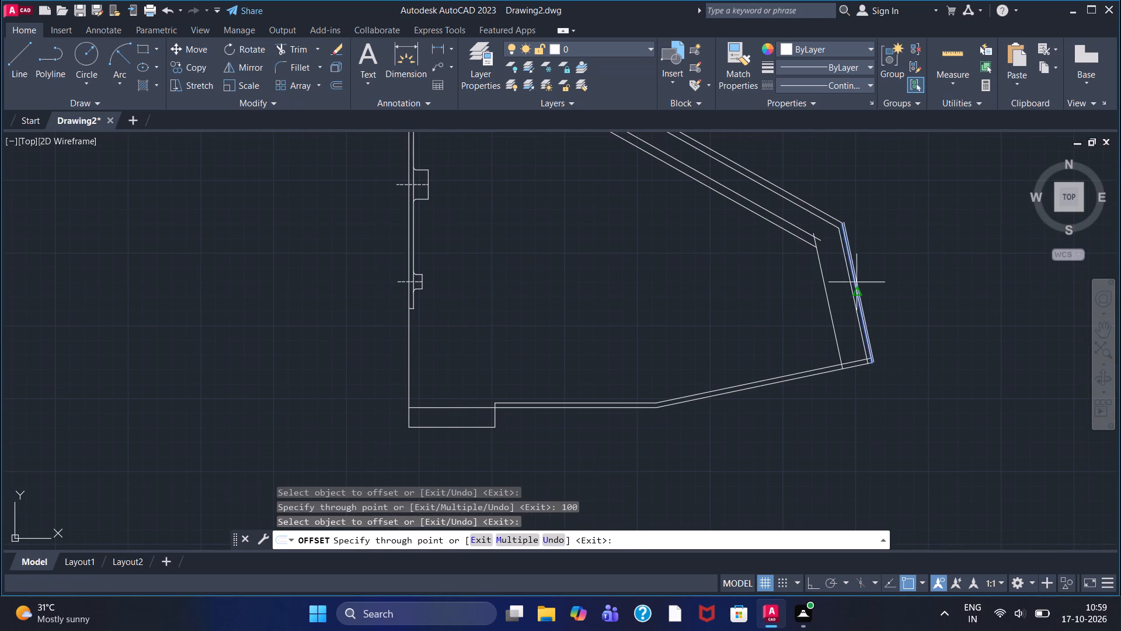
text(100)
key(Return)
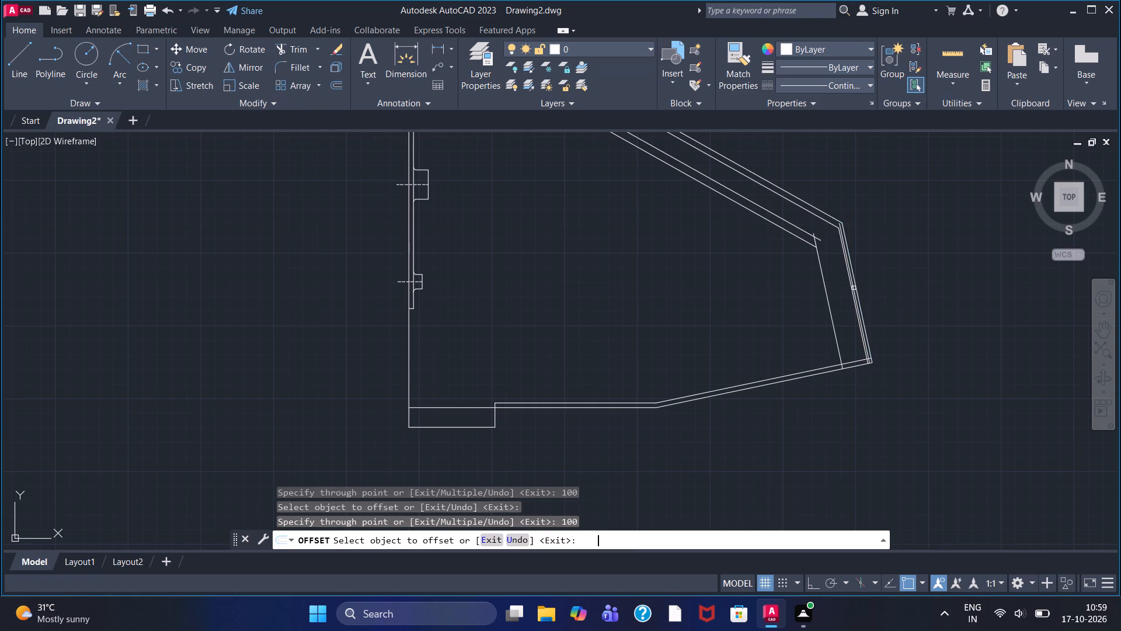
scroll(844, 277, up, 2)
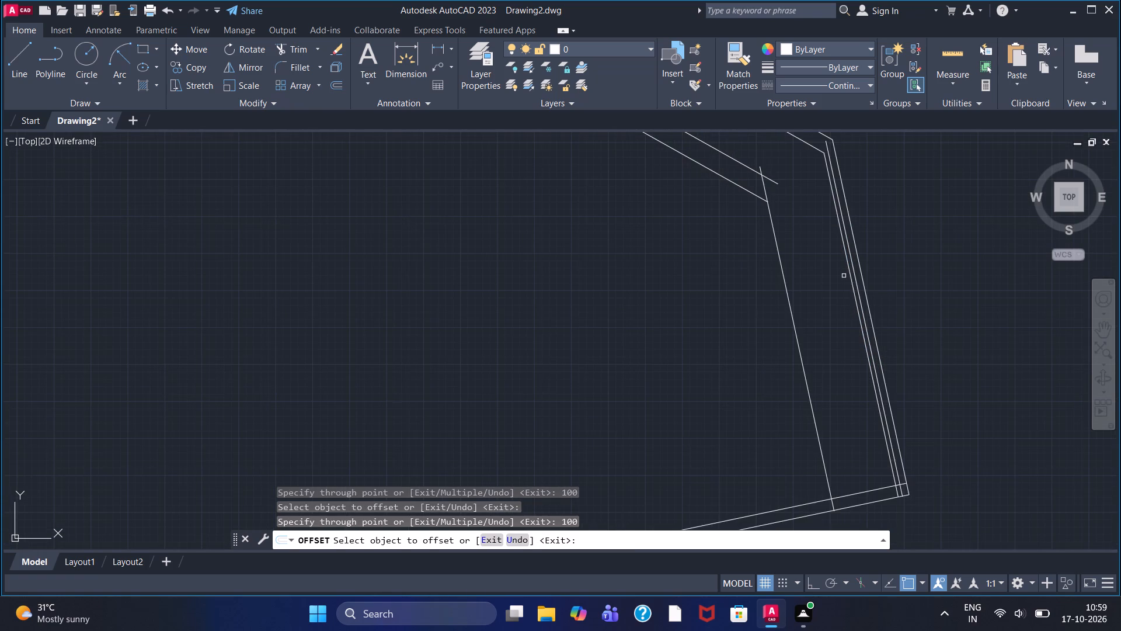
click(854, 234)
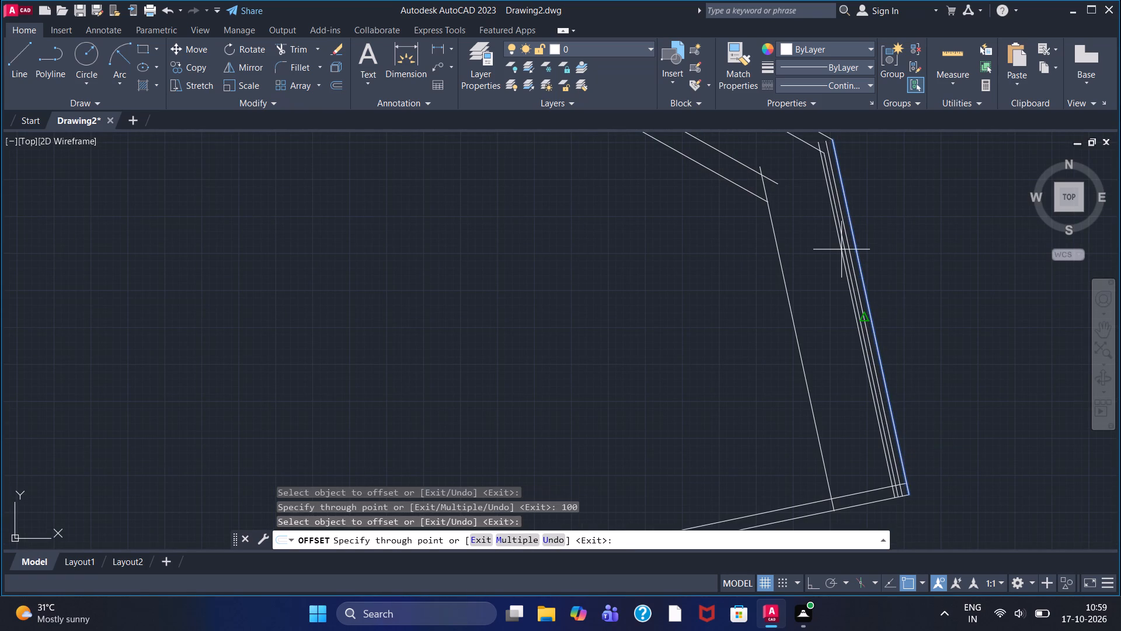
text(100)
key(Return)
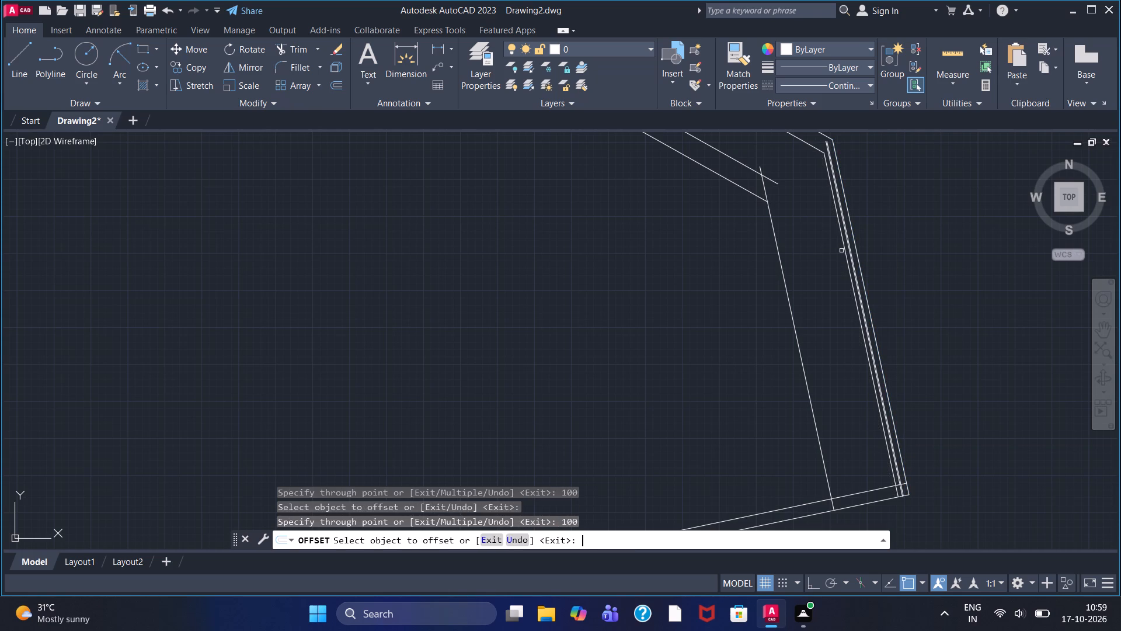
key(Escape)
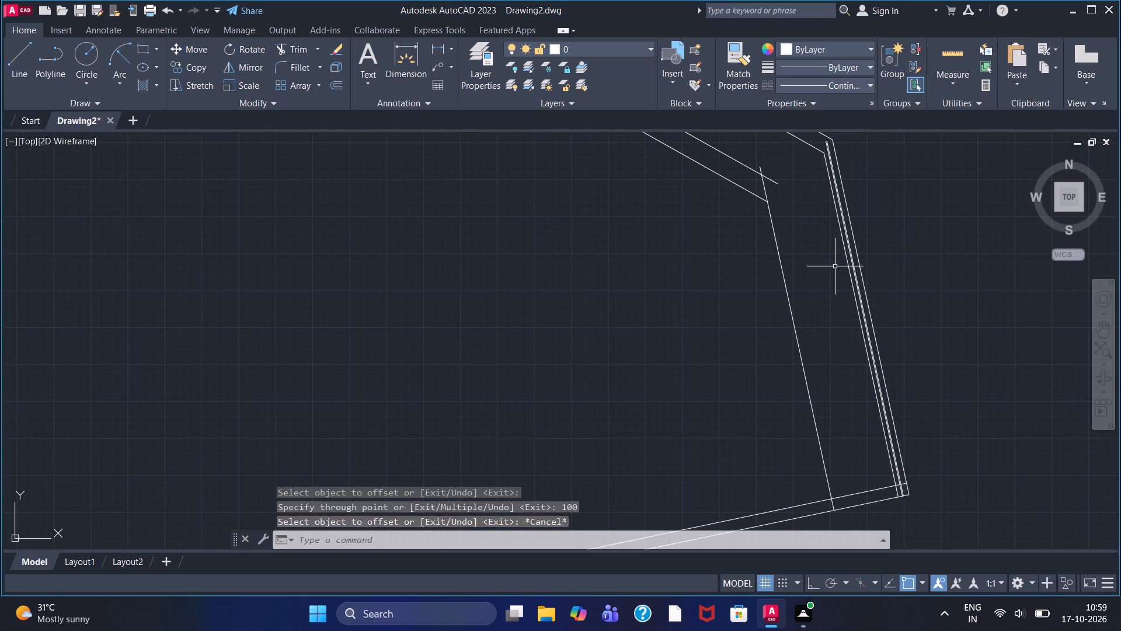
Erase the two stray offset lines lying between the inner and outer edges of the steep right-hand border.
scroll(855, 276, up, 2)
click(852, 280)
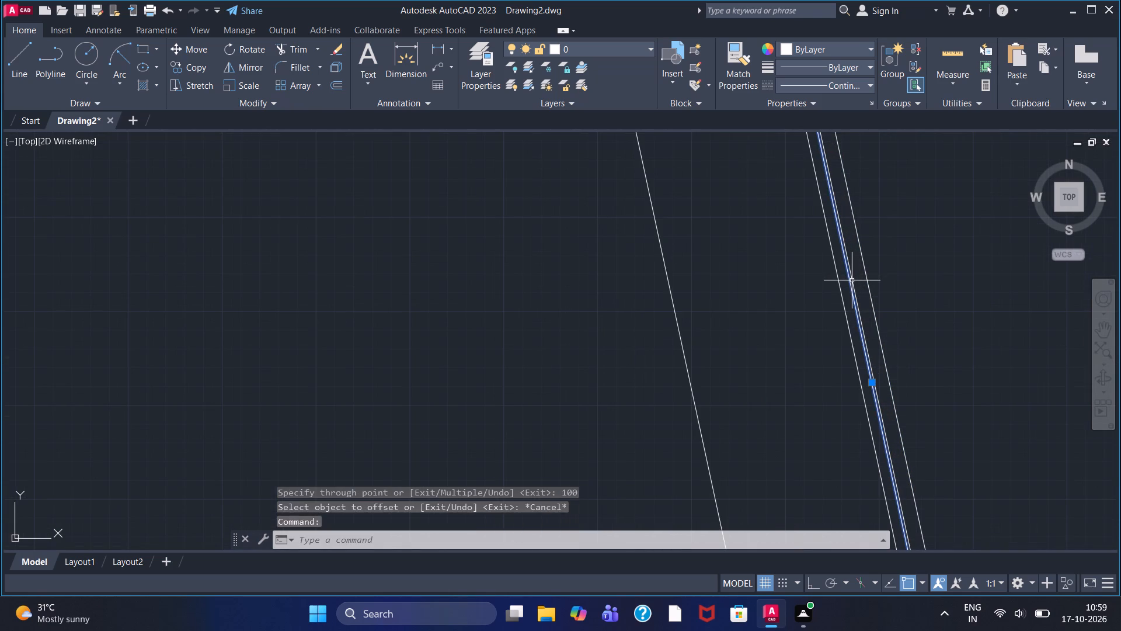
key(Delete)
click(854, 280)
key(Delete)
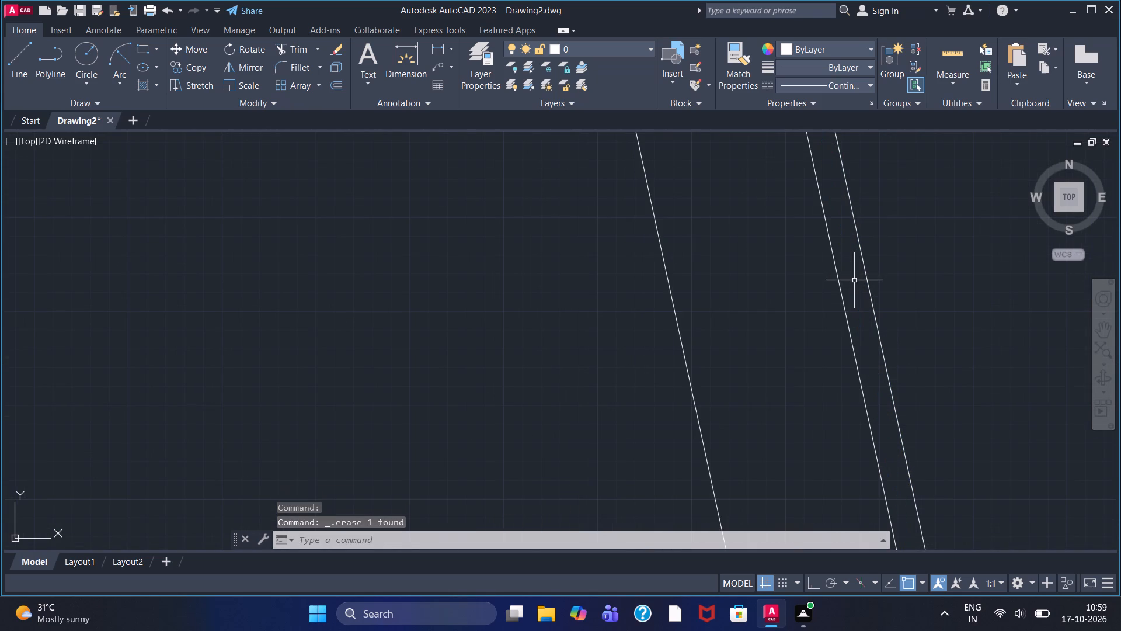
Offset the steep inner wall line toward the right-hand border, entering 16 with the Through option.
scroll(835, 289, down, 2)
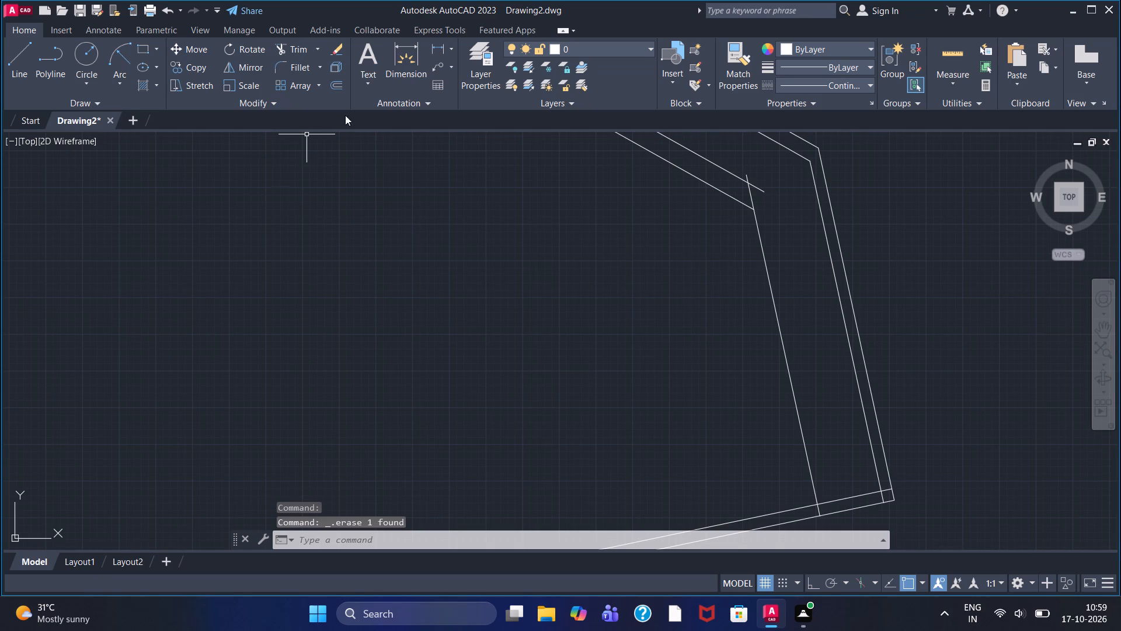
click(333, 92)
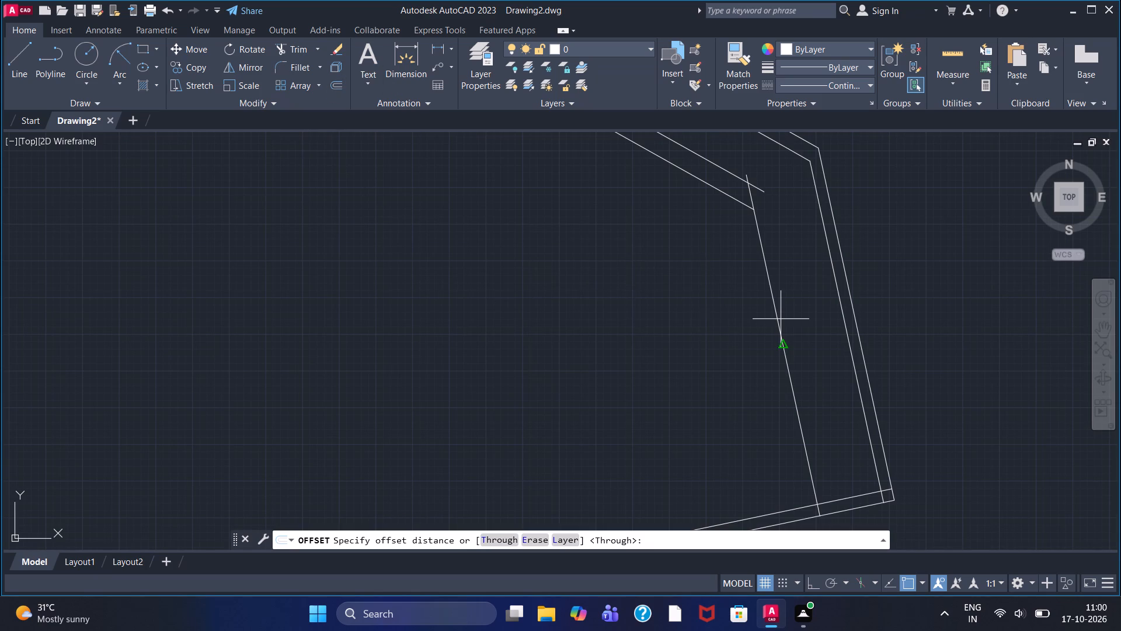
click(495, 539)
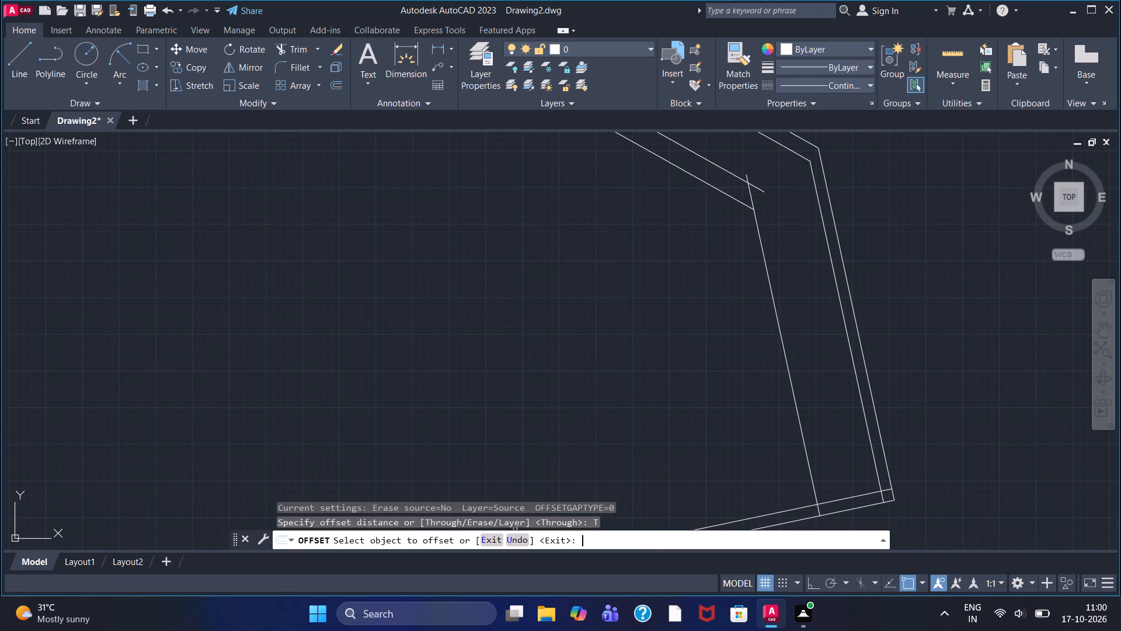
click(791, 373)
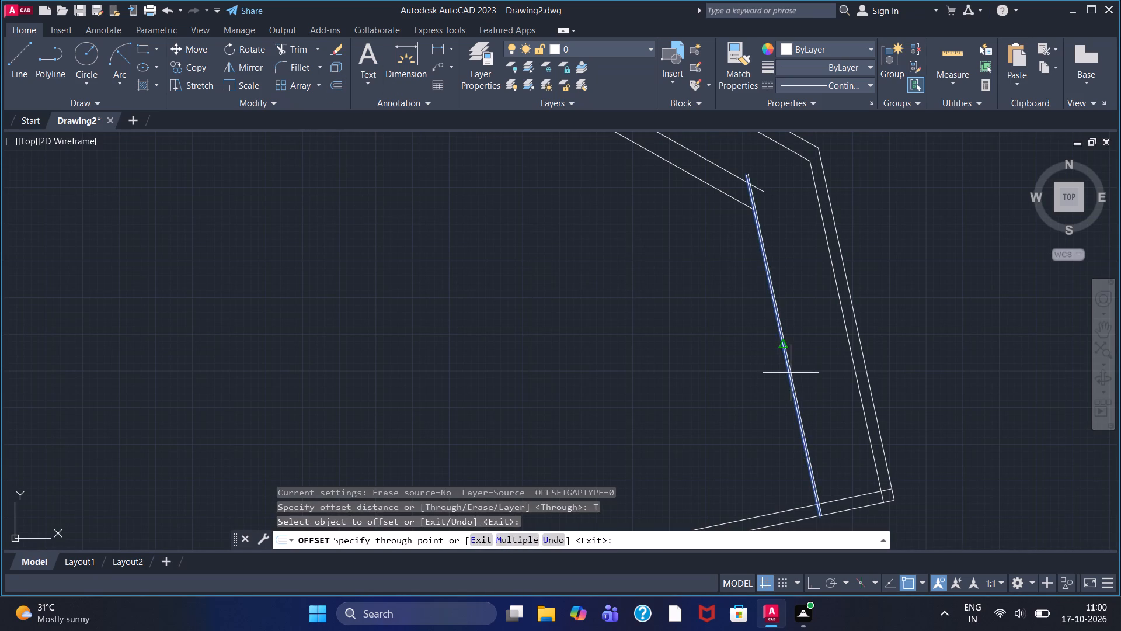
text(16)
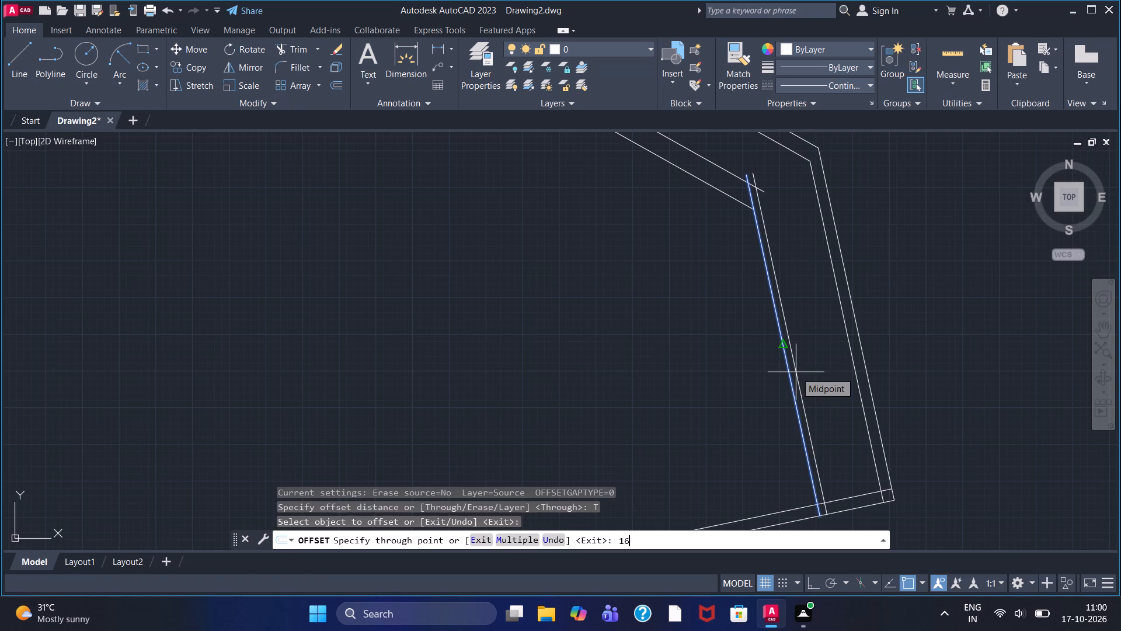
key(Return)
scroll(791, 365, up, 4)
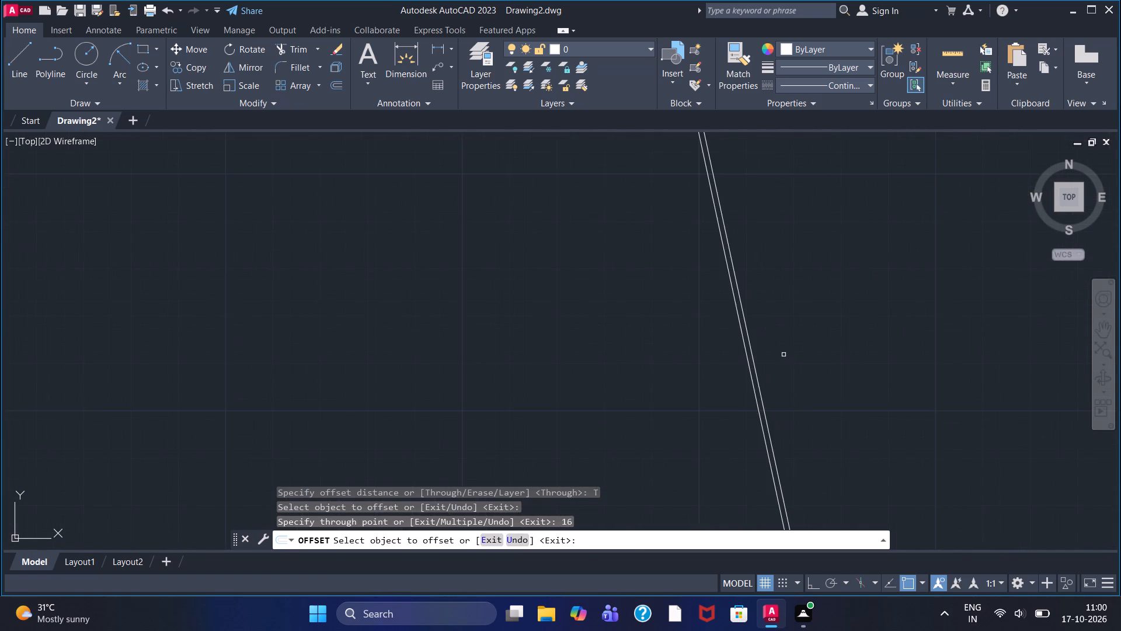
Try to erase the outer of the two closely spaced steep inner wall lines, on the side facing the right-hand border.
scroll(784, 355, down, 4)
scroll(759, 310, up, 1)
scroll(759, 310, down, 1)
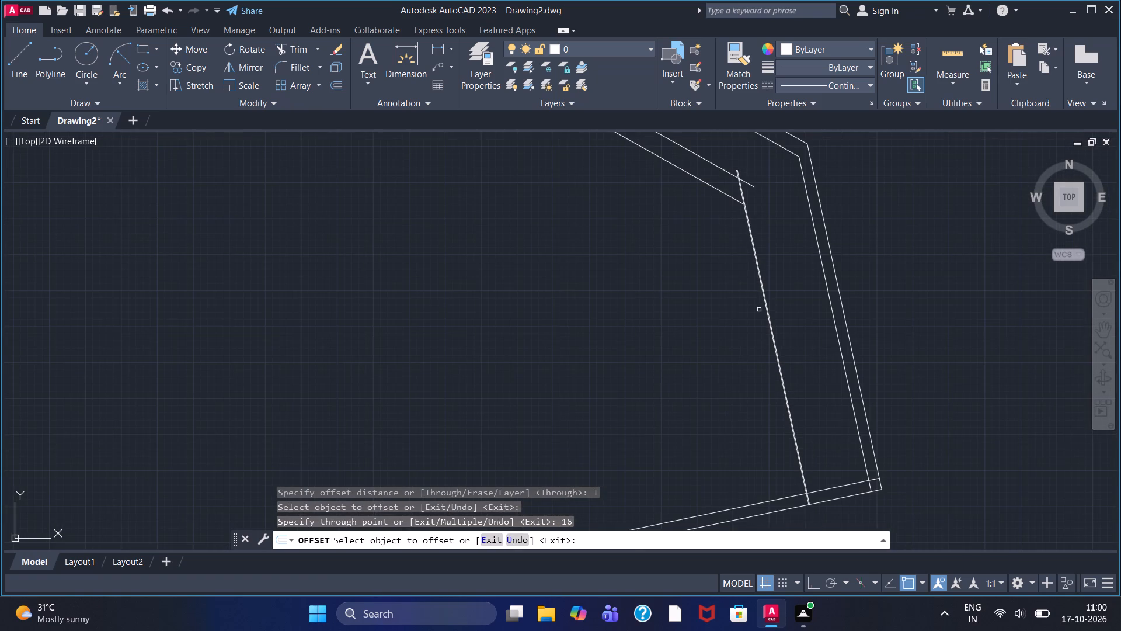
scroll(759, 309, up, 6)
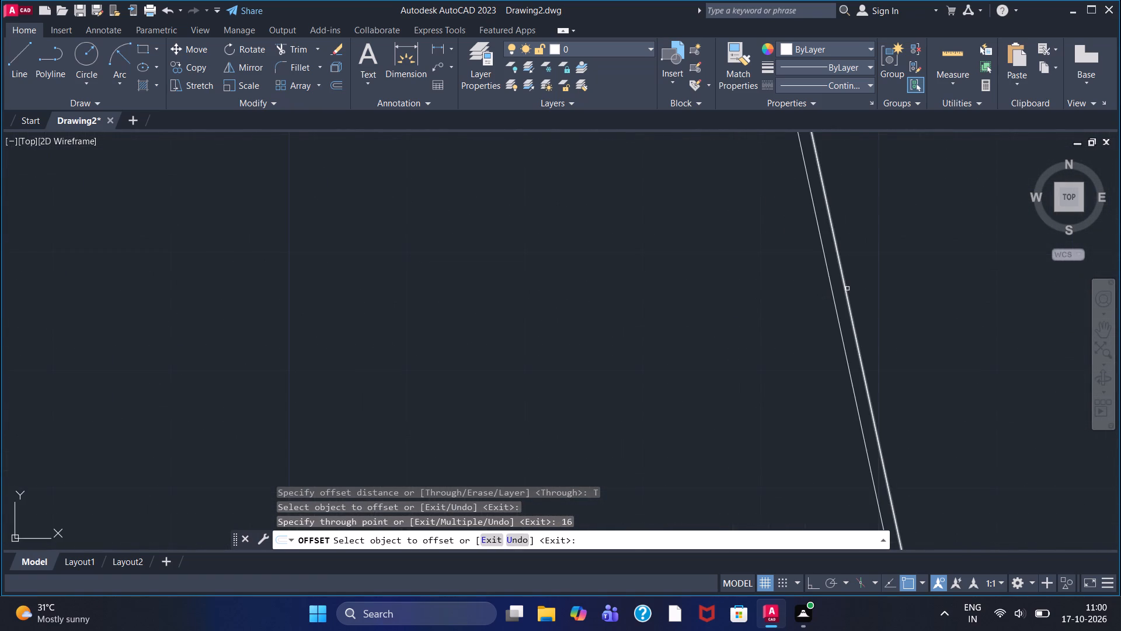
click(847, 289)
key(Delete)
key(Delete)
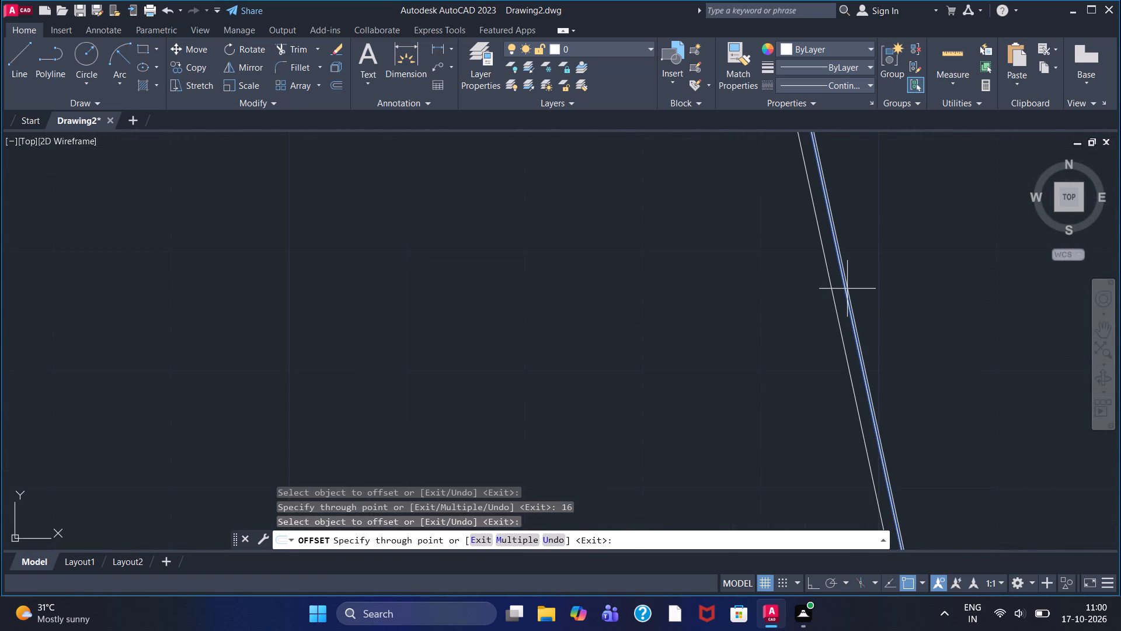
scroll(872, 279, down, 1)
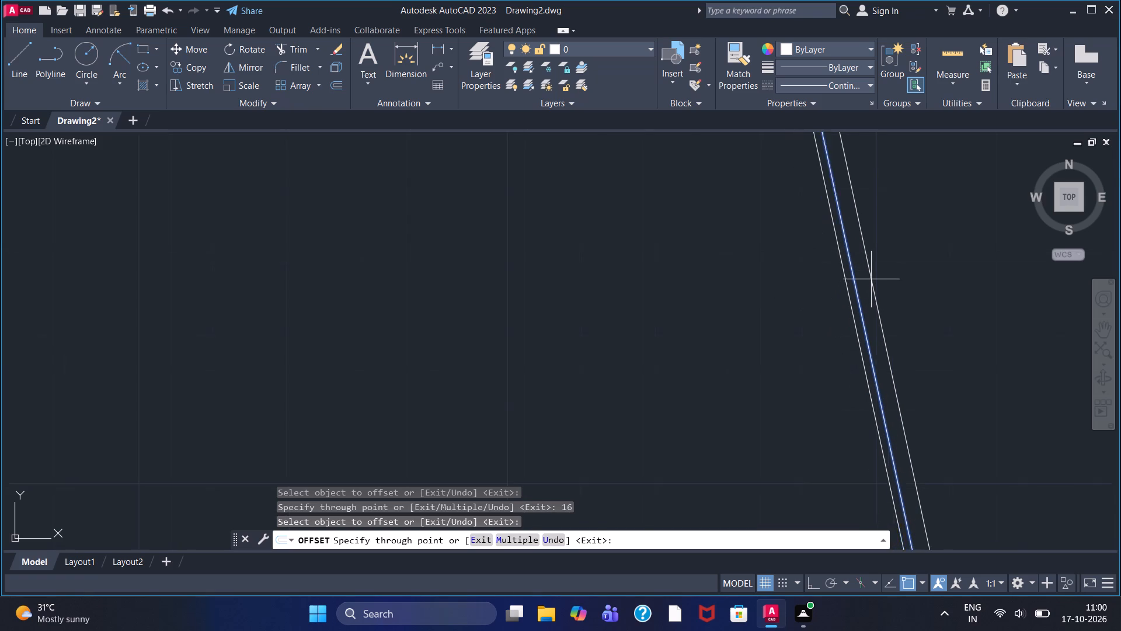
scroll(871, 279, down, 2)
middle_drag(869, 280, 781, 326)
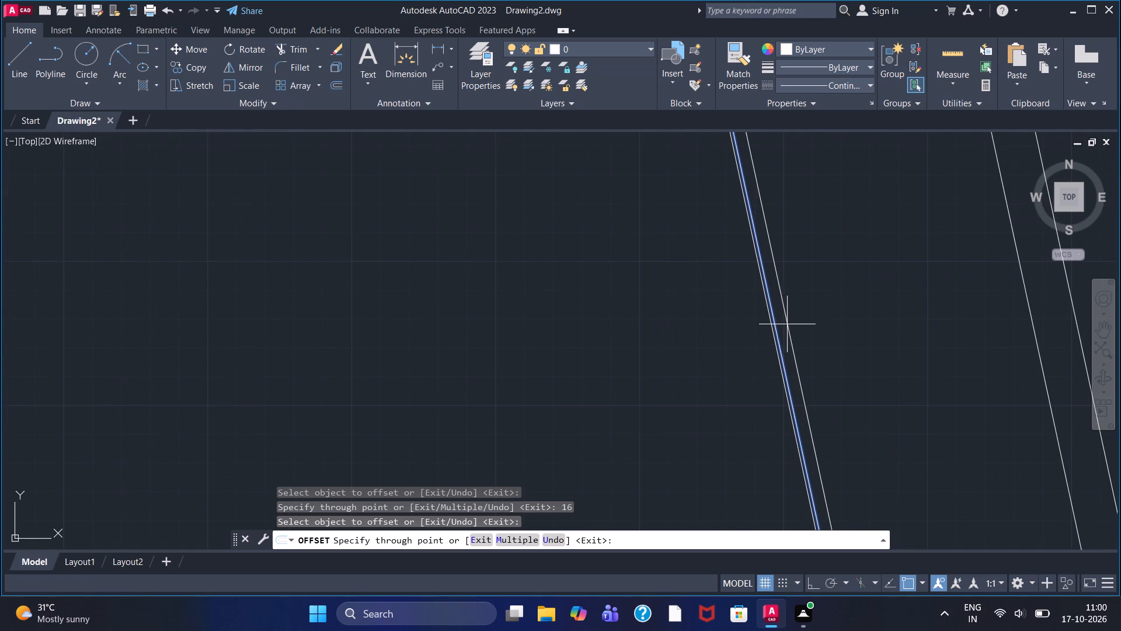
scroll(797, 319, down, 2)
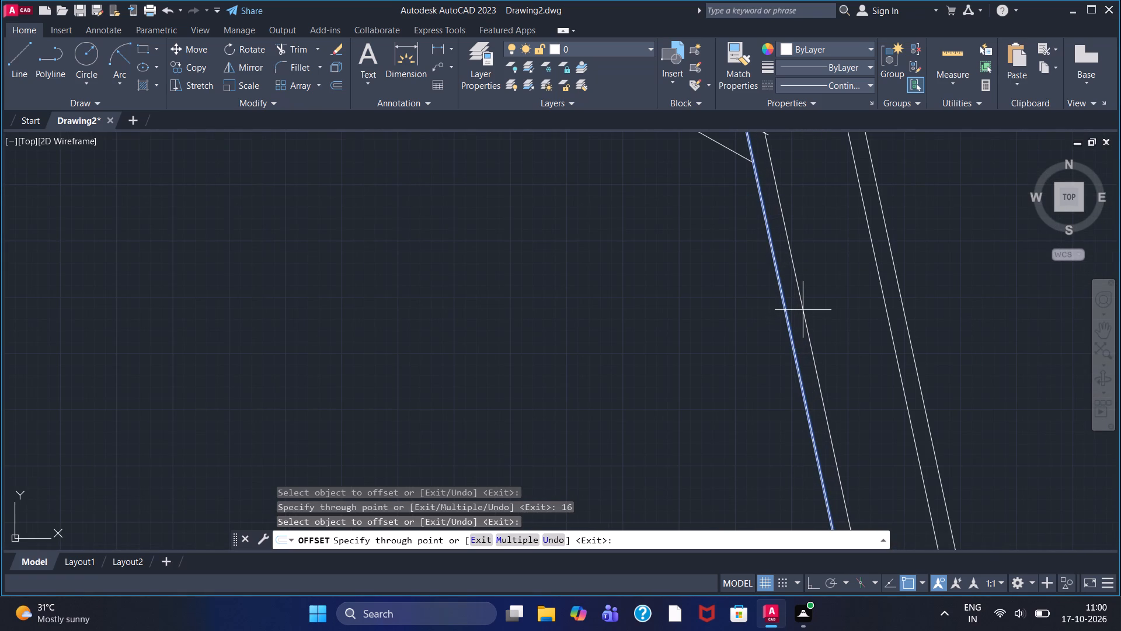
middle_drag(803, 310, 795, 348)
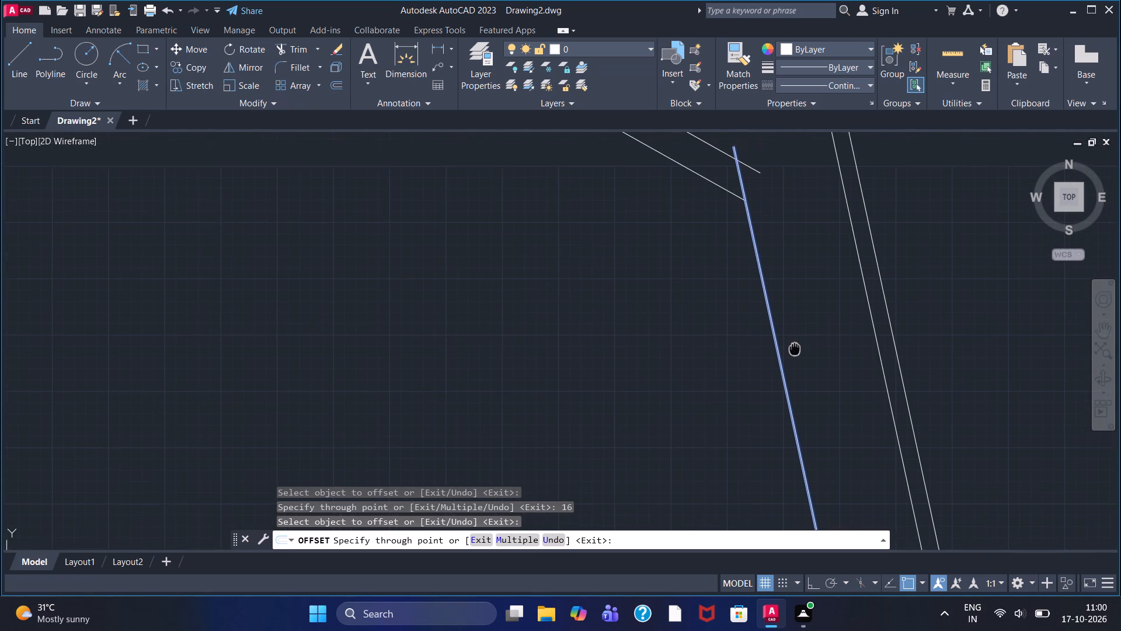
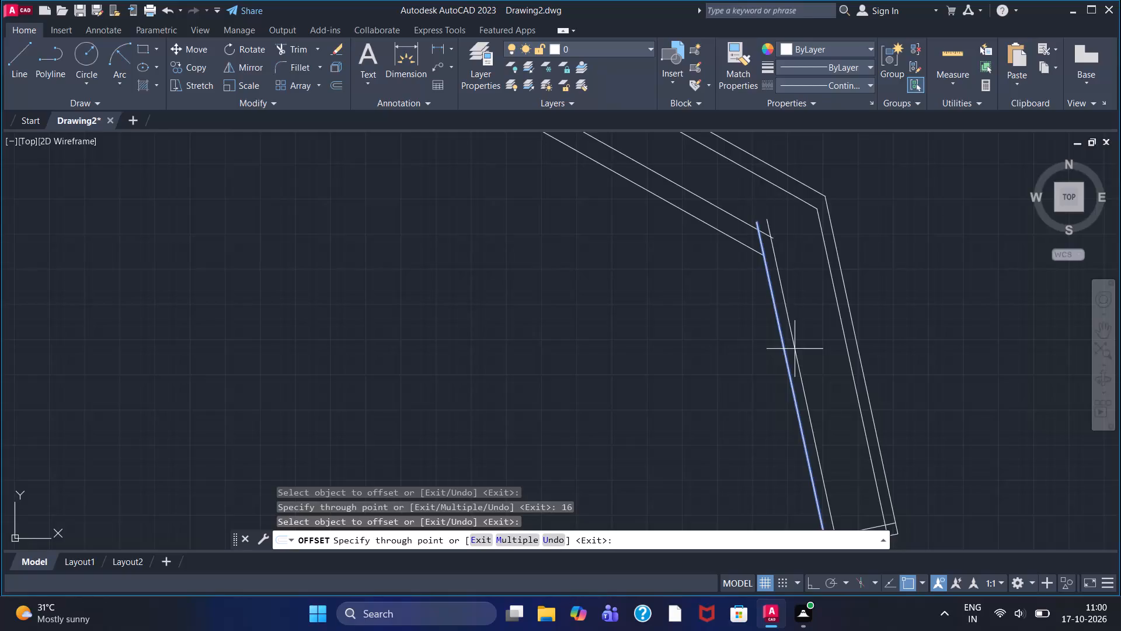
Offset the steep inner wall line toward the right-hand border through a freely picked point.
click(772, 304)
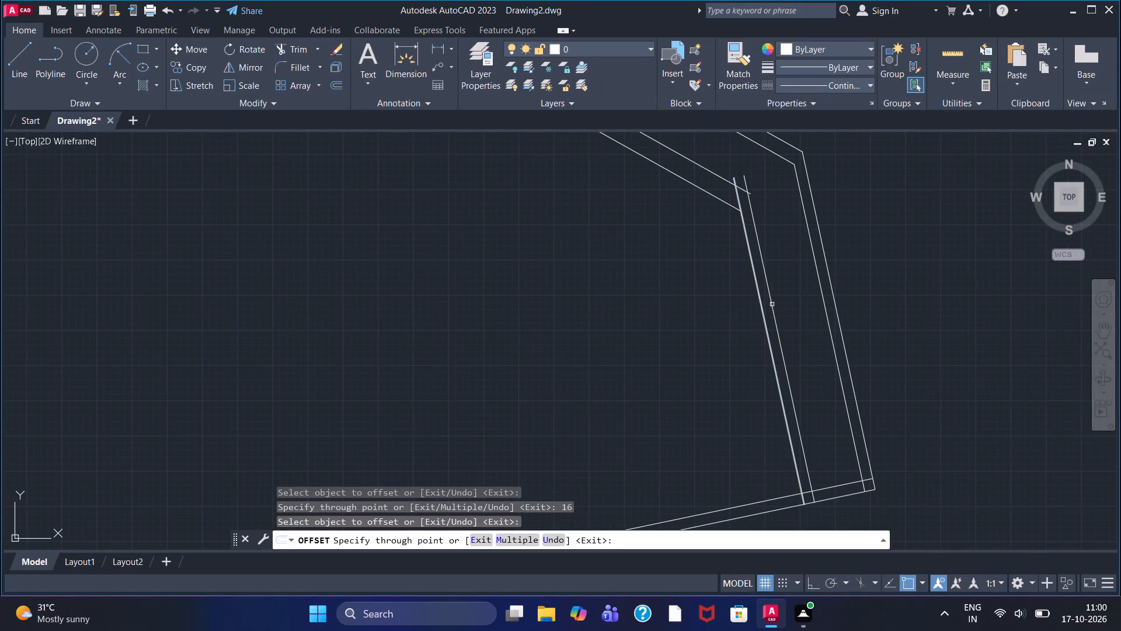
key(Escape)
Erase the extra steep line lying just beside the innermost steep wall line, on the side facing the right-hand border.
scroll(778, 318, up, 2)
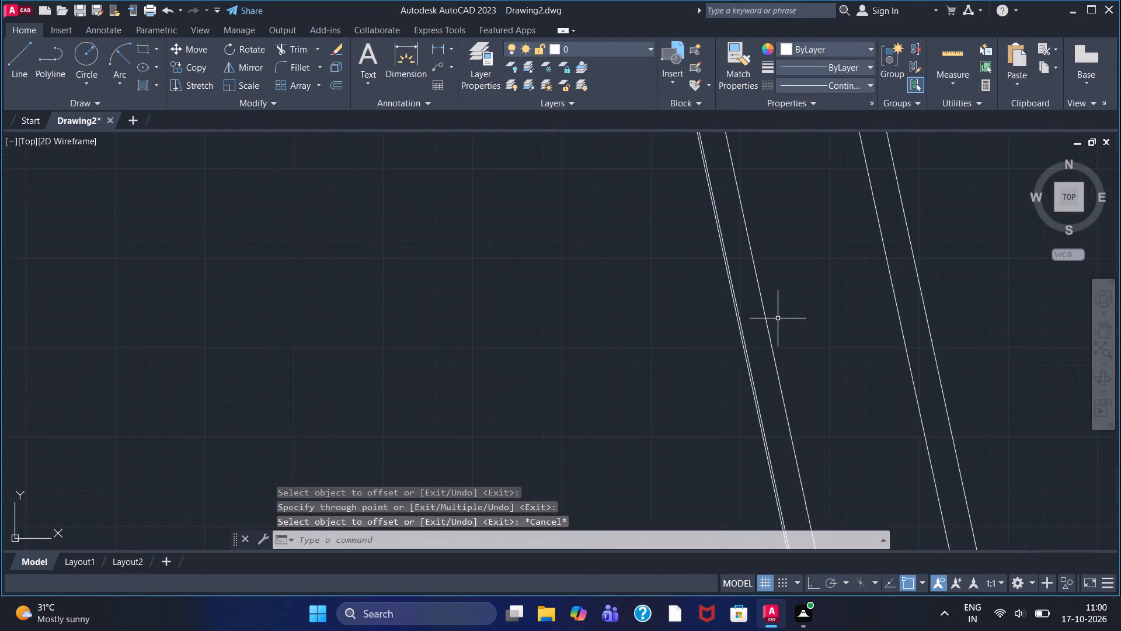
scroll(773, 318, up, 3)
click(656, 342)
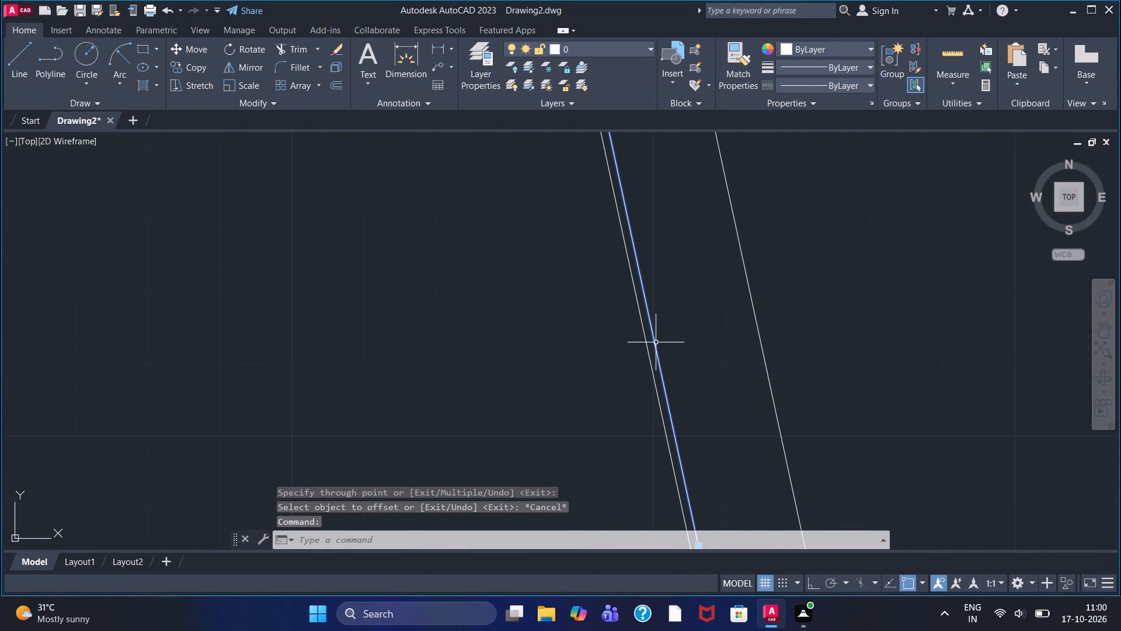
key(Delete)
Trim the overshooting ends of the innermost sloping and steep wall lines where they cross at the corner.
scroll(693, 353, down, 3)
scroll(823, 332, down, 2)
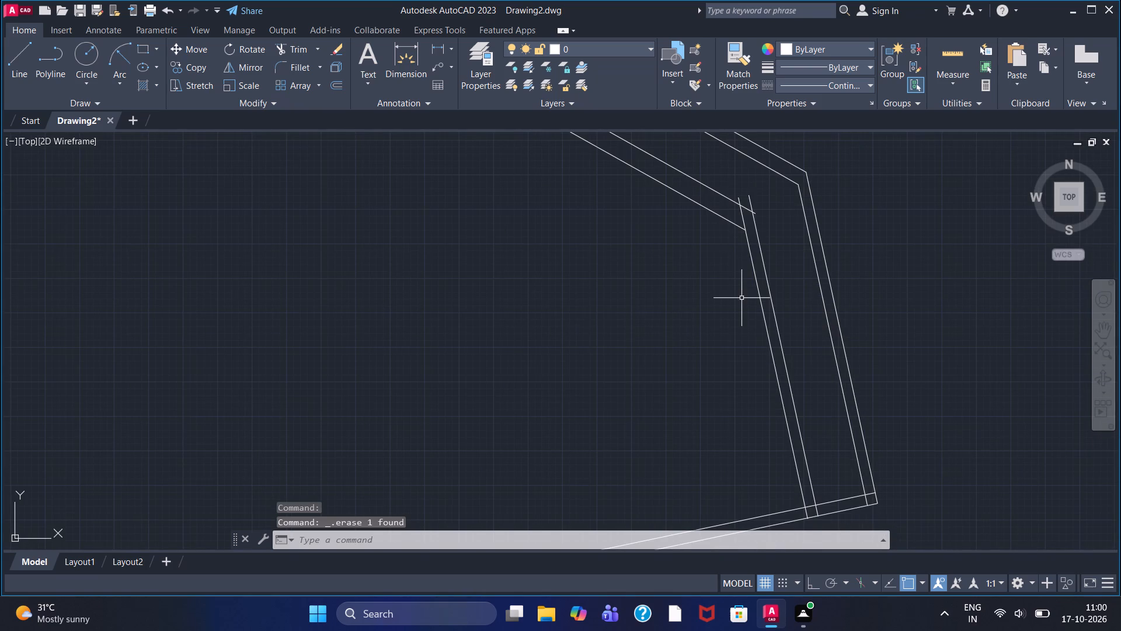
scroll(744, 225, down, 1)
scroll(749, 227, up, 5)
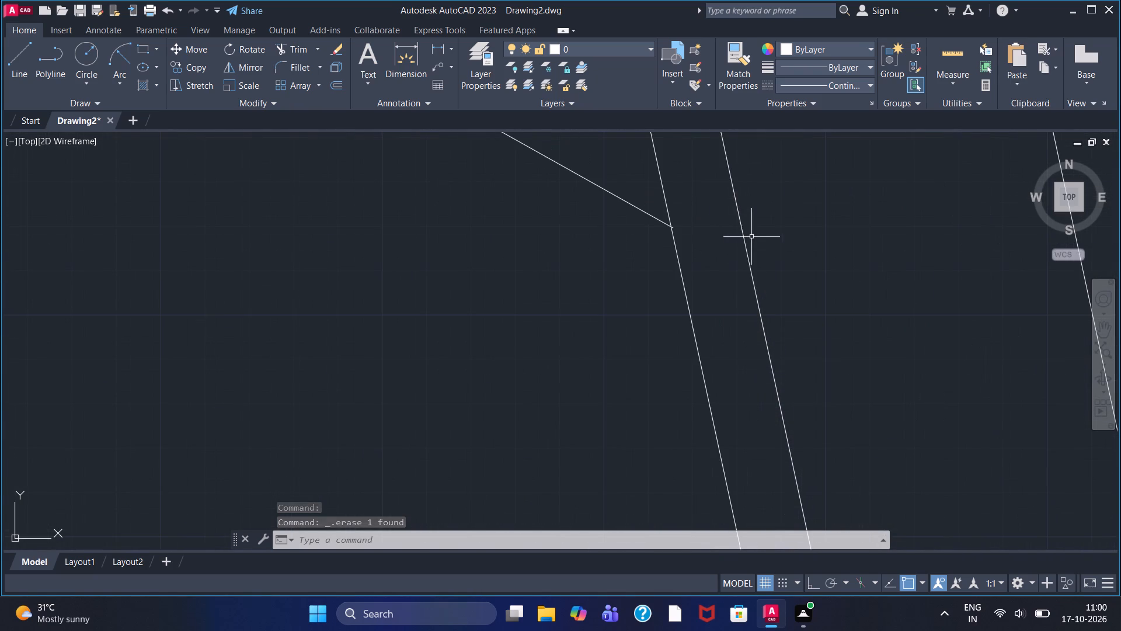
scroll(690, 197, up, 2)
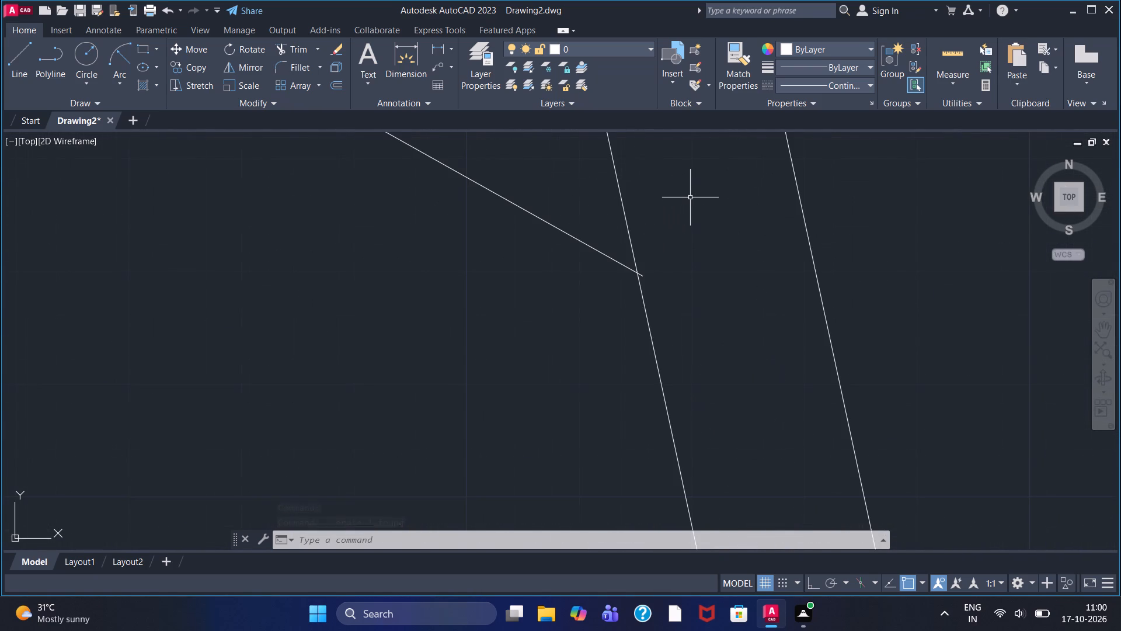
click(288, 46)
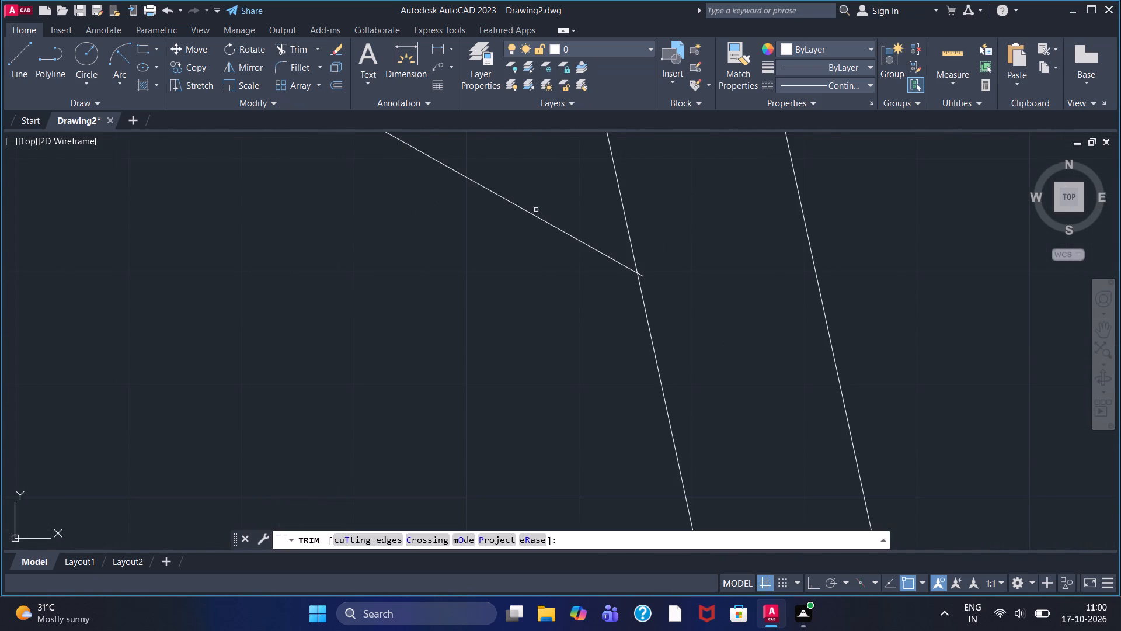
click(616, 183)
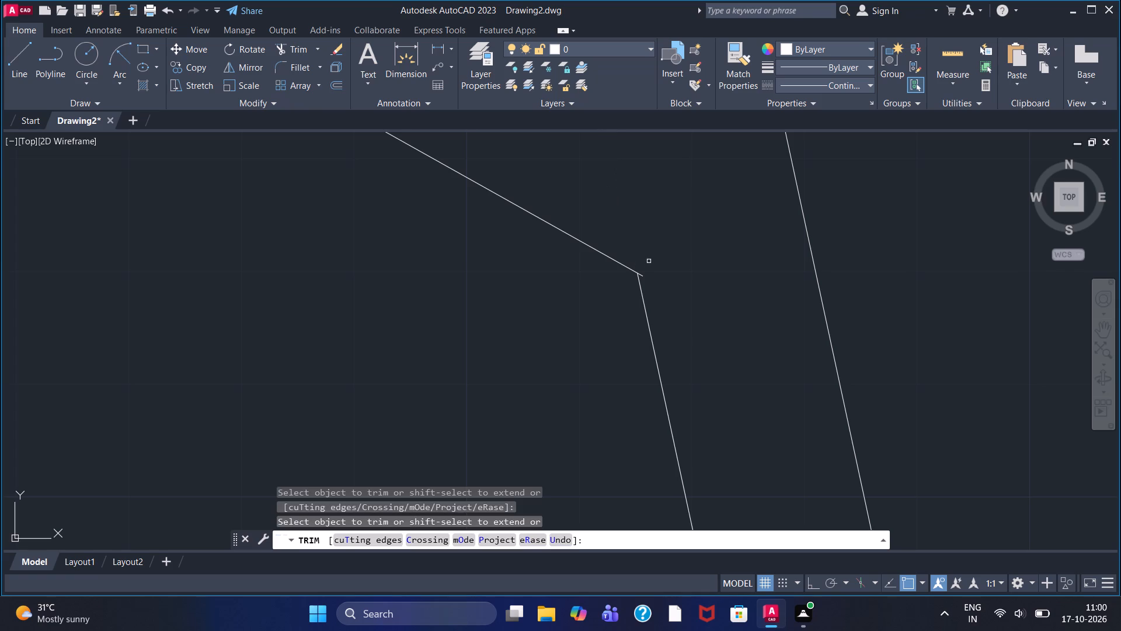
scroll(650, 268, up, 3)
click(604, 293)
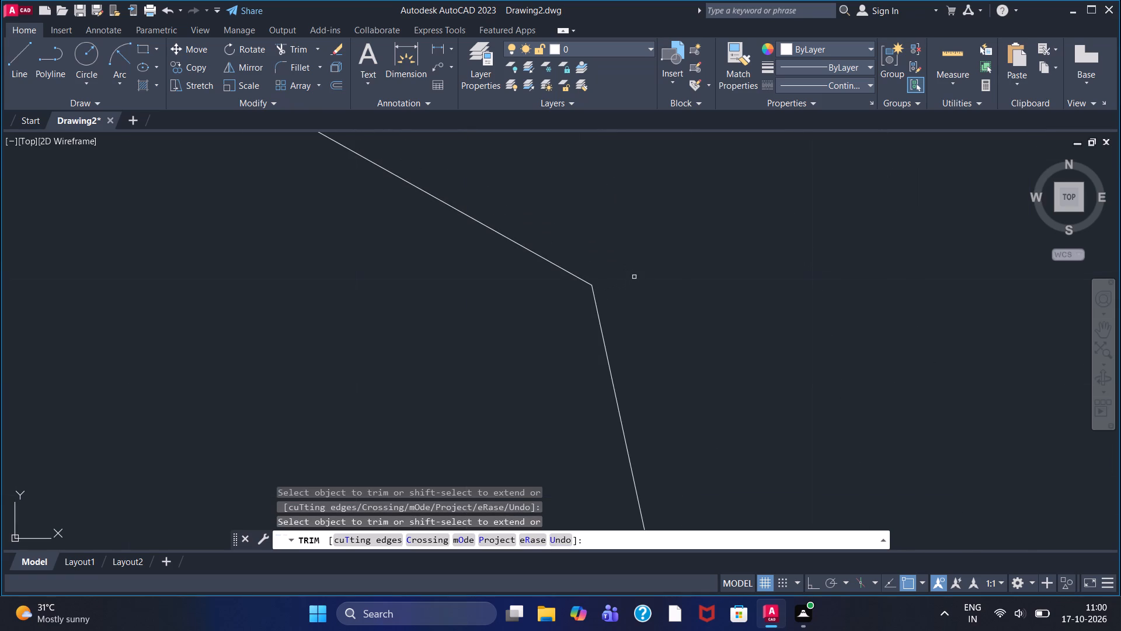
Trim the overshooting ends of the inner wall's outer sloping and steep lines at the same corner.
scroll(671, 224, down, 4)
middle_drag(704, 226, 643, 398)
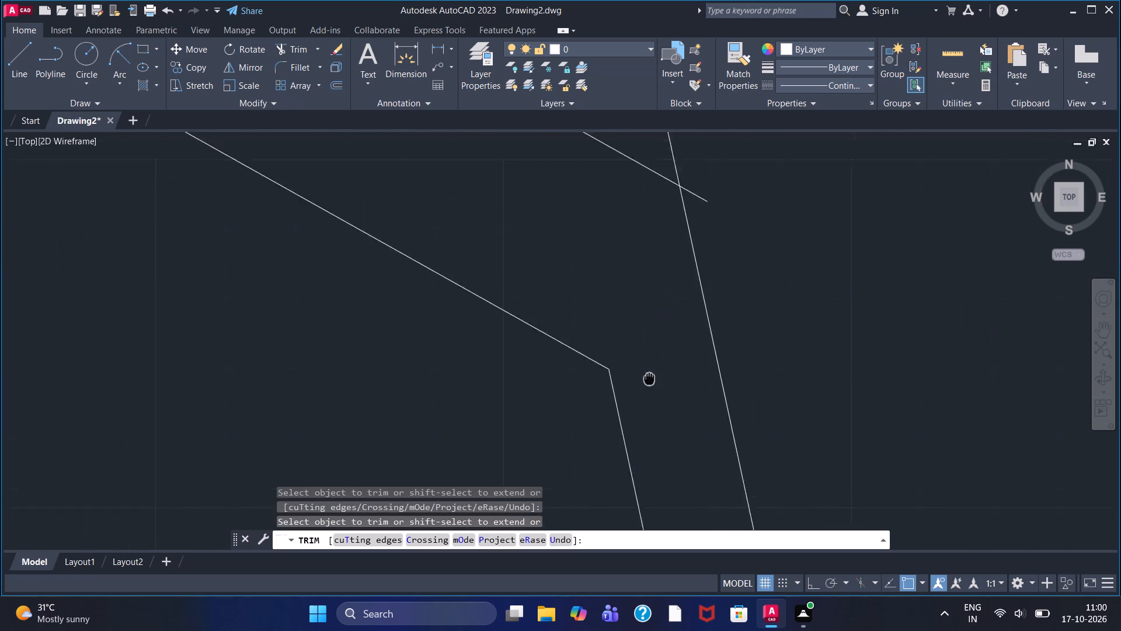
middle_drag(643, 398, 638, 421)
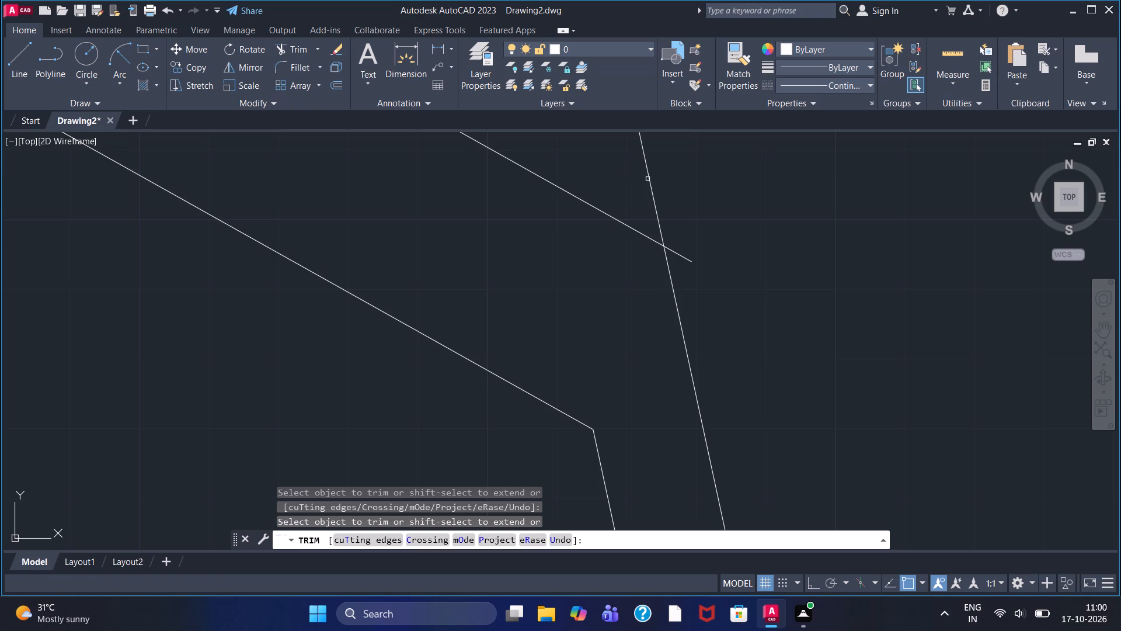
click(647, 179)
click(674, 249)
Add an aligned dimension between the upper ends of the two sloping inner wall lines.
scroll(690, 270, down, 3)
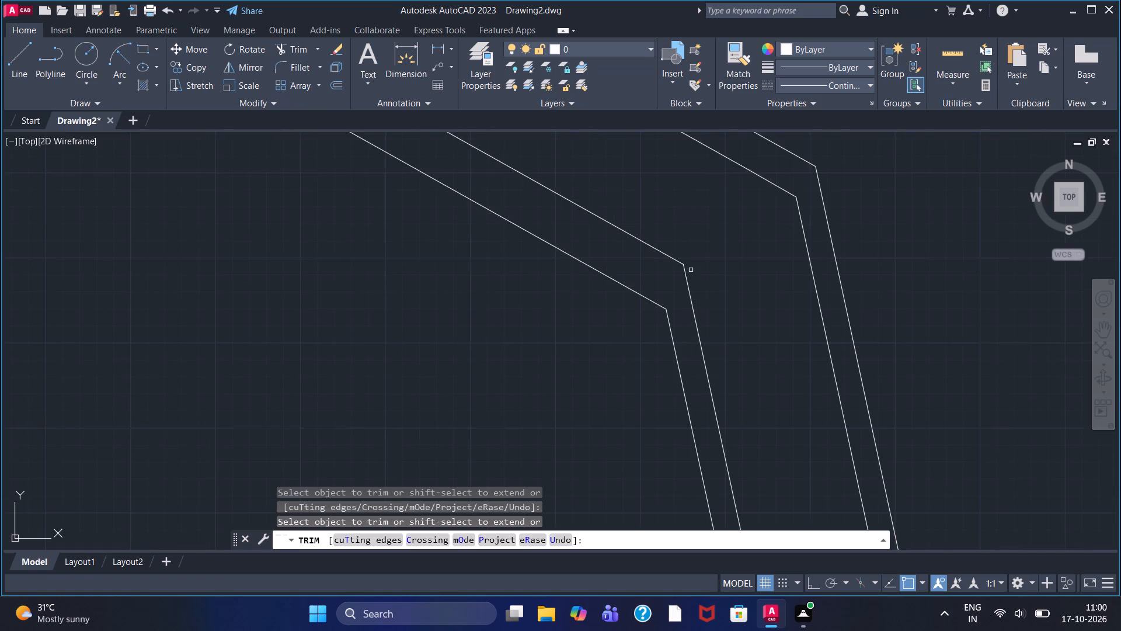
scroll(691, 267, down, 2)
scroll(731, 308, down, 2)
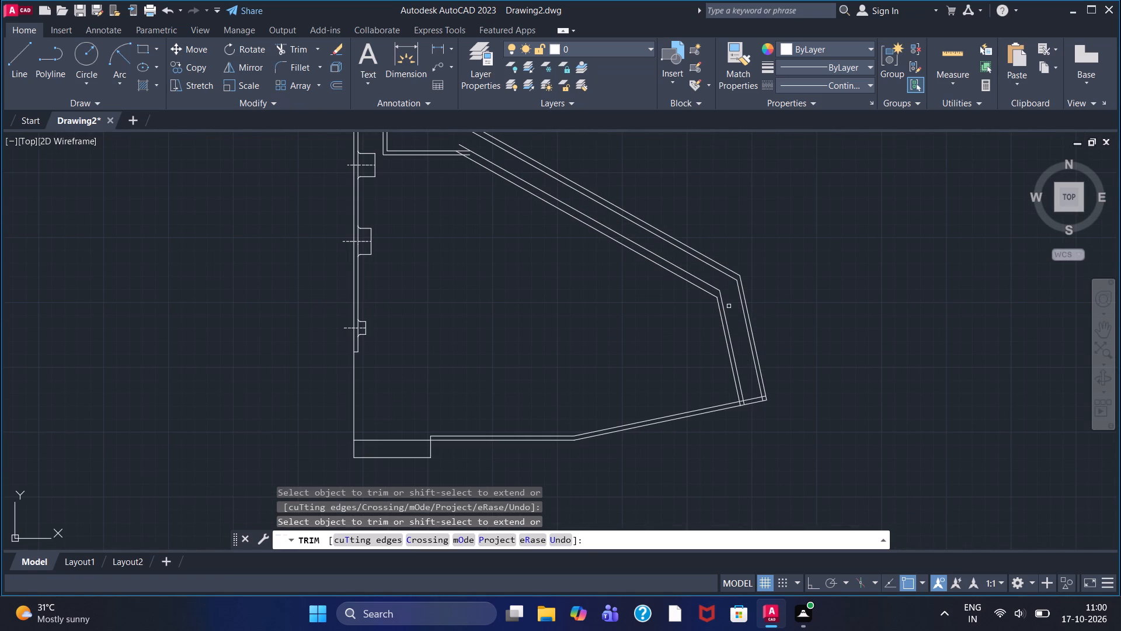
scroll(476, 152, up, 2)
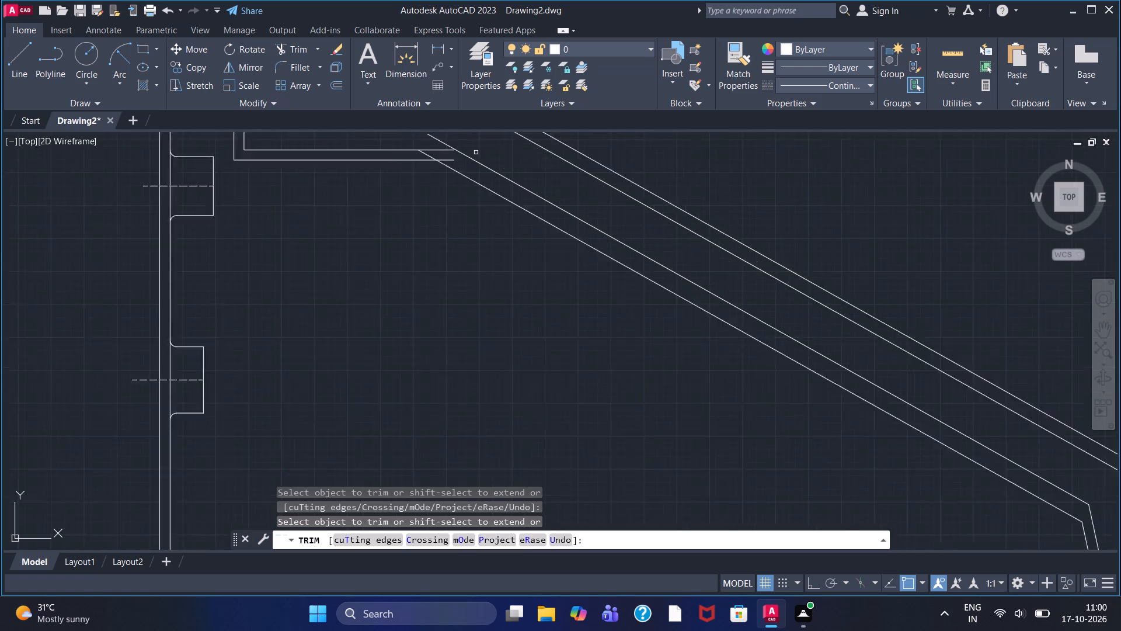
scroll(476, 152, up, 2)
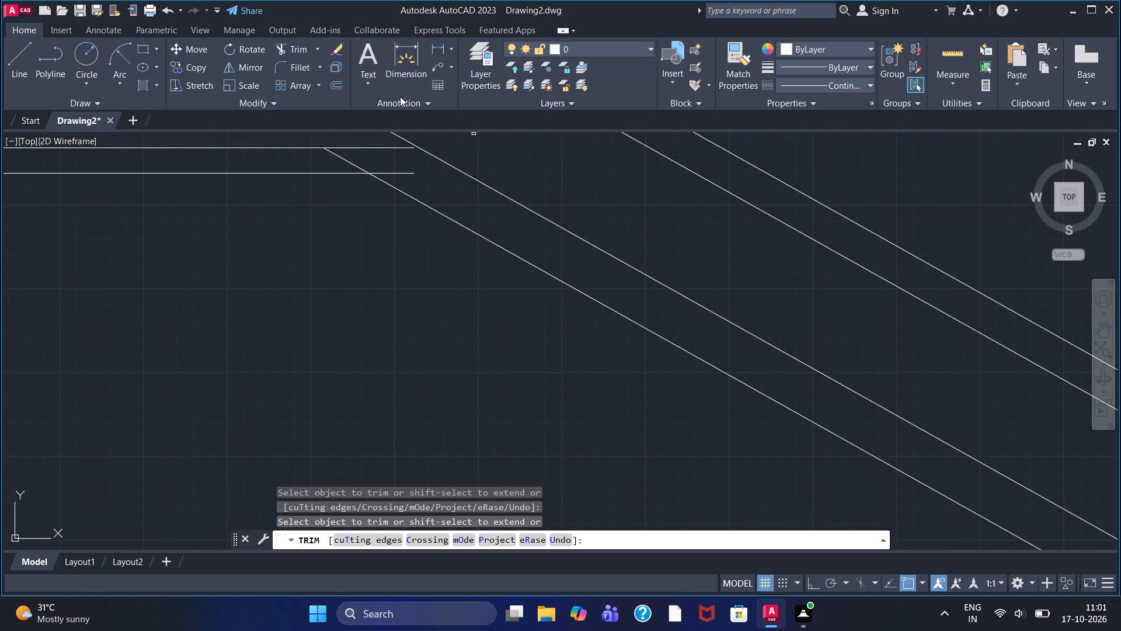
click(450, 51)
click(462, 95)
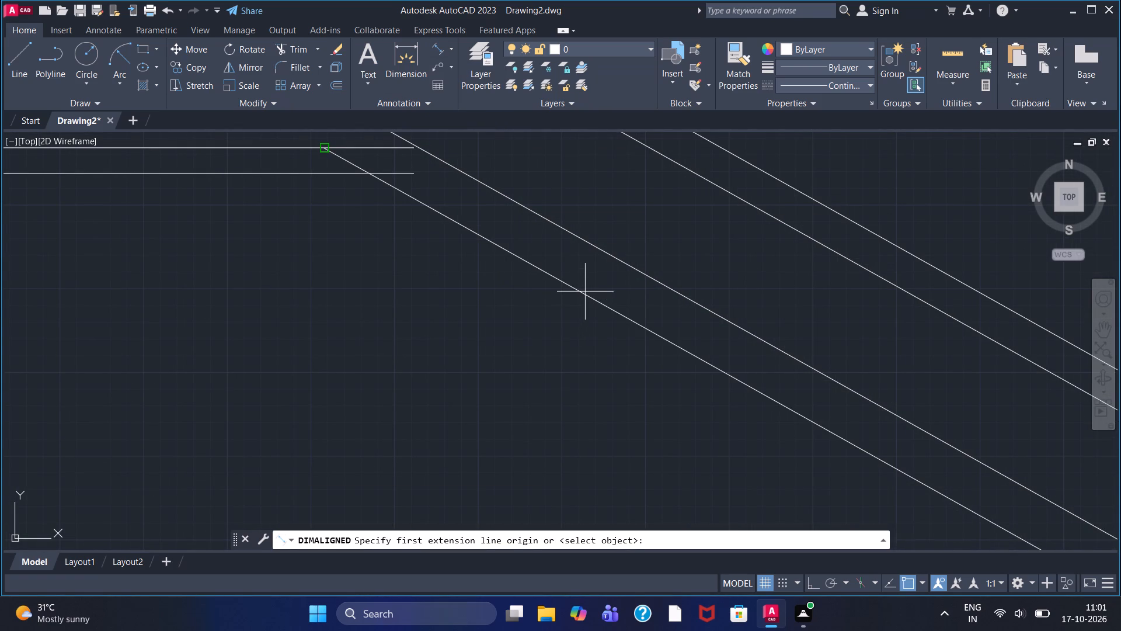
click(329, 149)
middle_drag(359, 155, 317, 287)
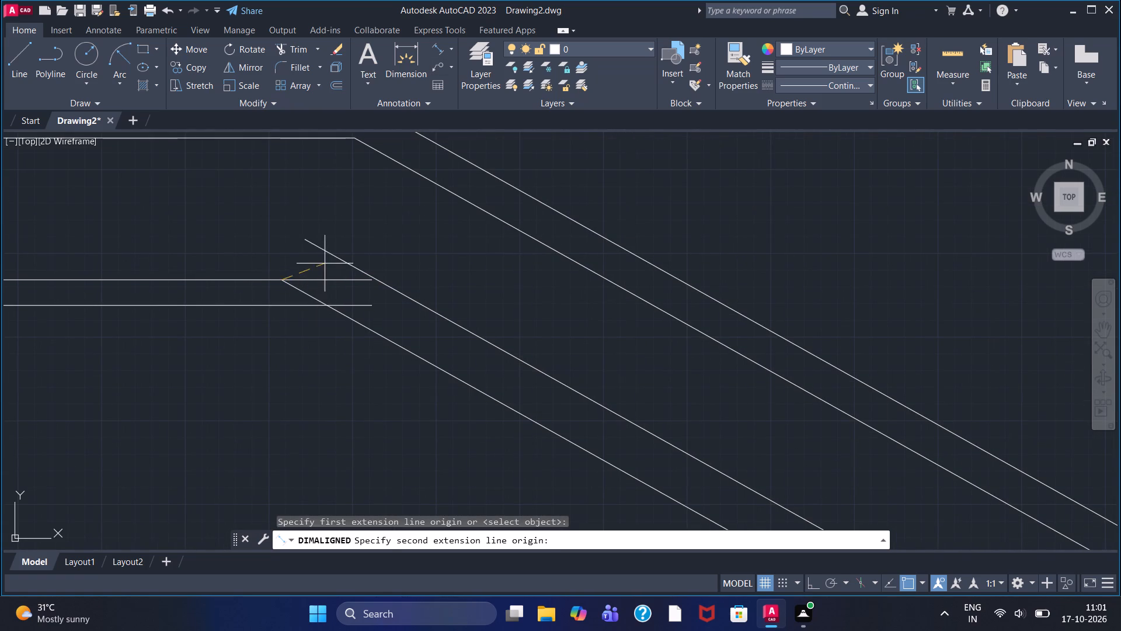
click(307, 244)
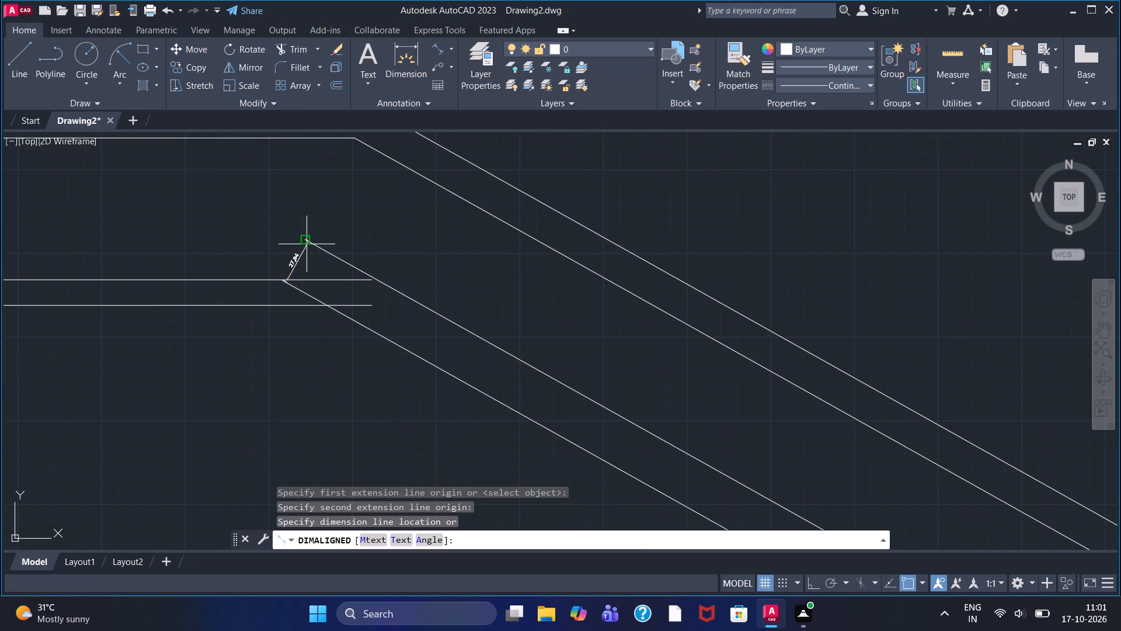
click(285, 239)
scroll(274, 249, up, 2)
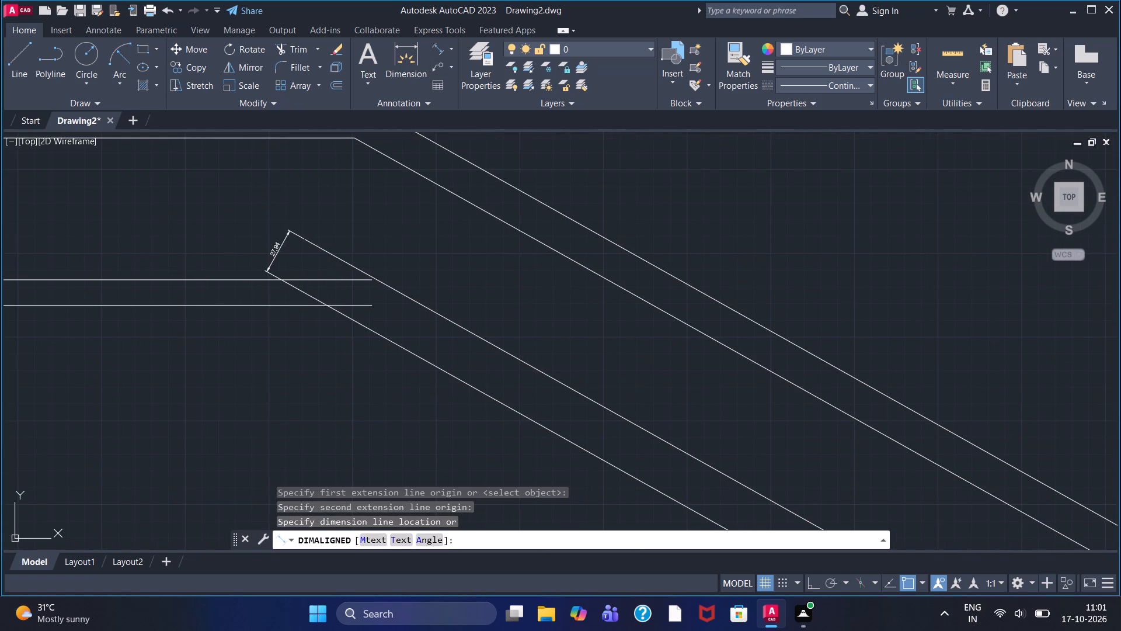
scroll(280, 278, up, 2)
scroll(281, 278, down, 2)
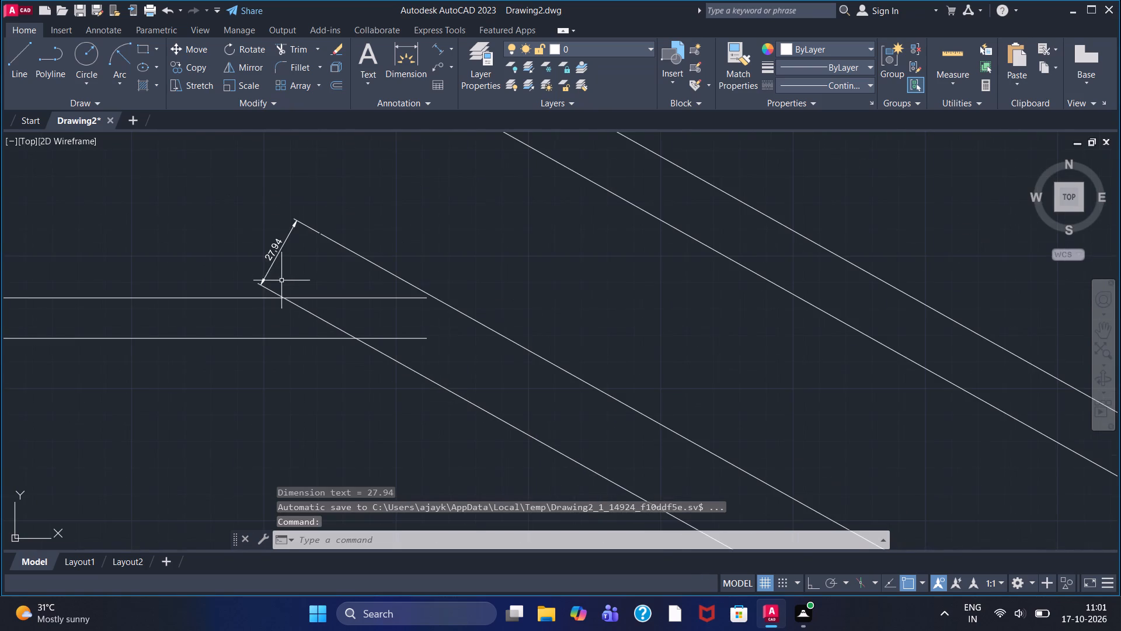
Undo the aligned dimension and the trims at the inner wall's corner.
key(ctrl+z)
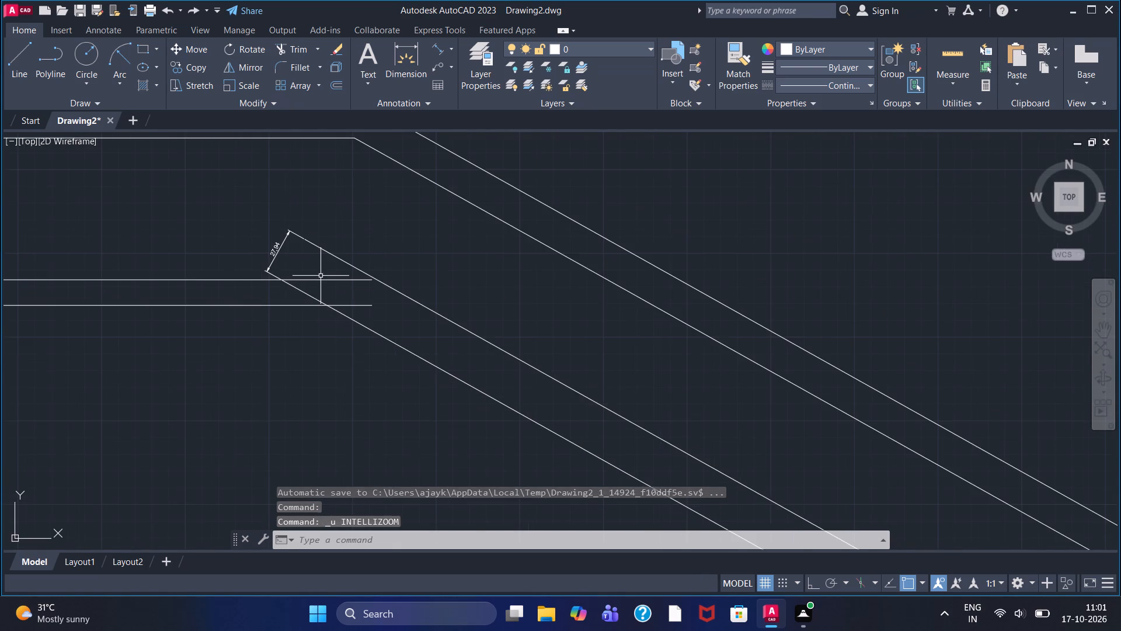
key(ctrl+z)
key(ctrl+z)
Erase the outer of the two sloping inner wall lines, the one nearer the sloping border.
middle_drag(483, 240, 482, 256)
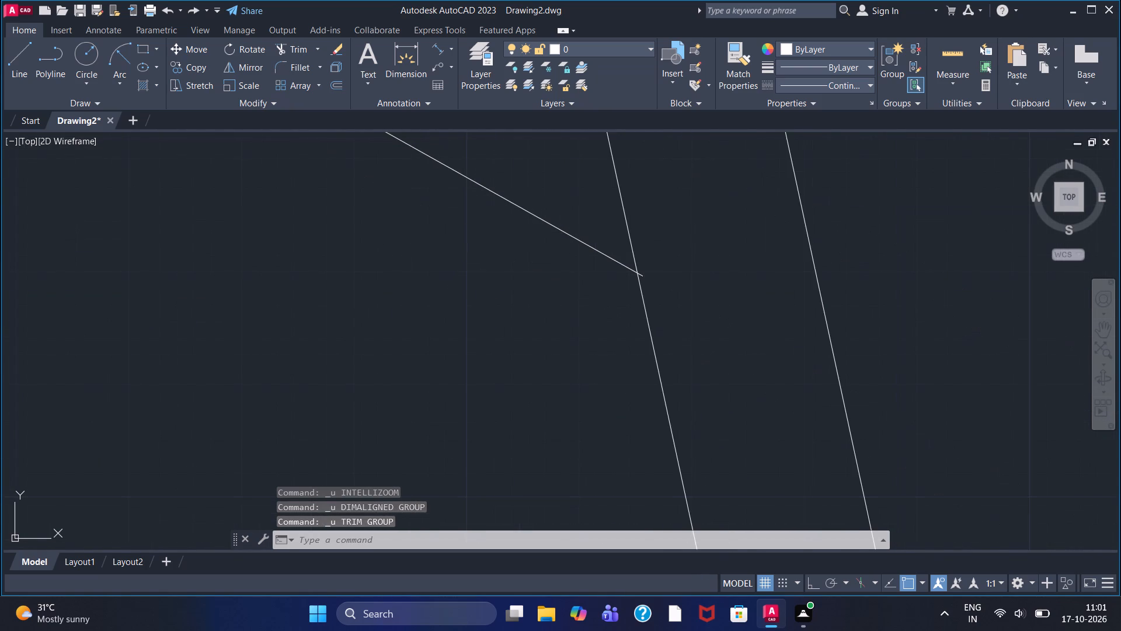
middle_drag(482, 256, 451, 471)
scroll(426, 369, down, 5)
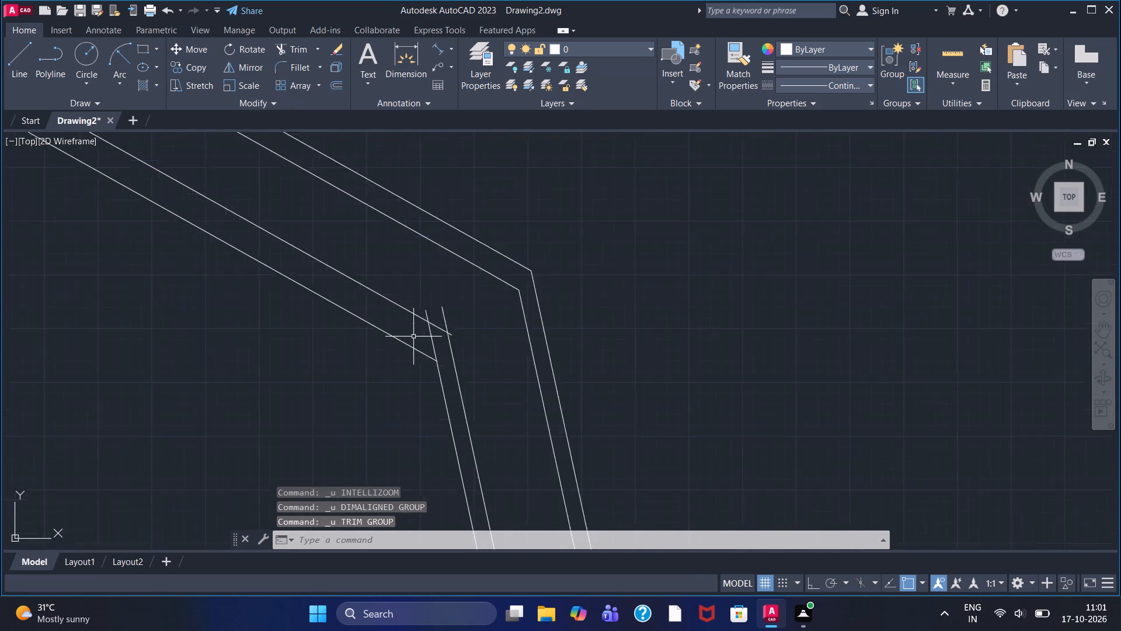
scroll(413, 337, down, 1)
middle_drag(363, 280, 711, 485)
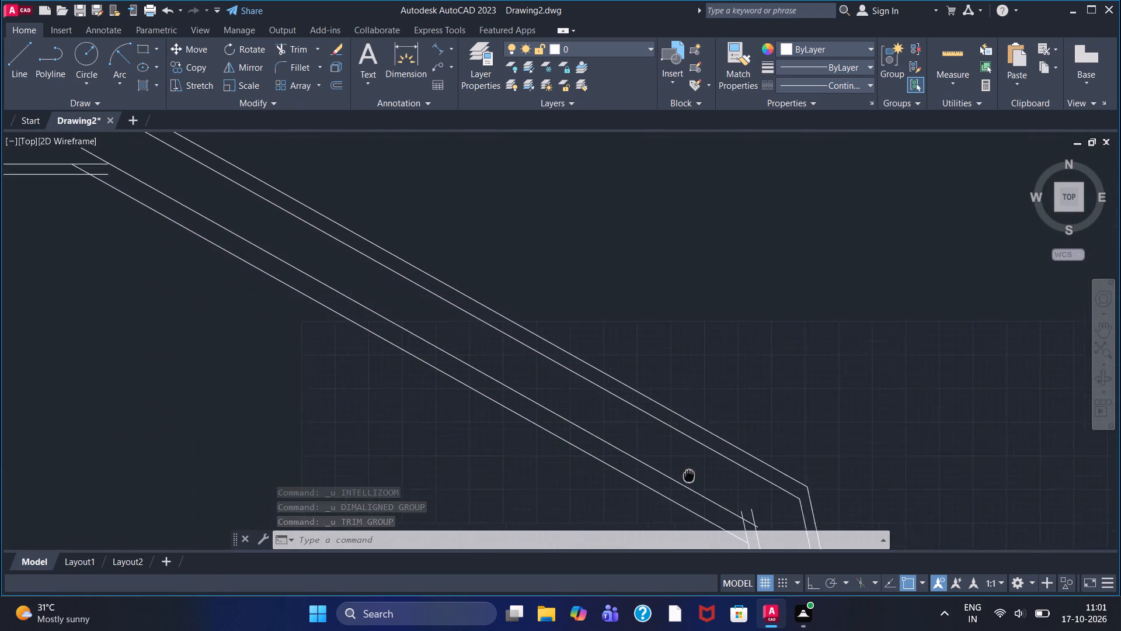
middle_drag(711, 485, 752, 515)
click(539, 408)
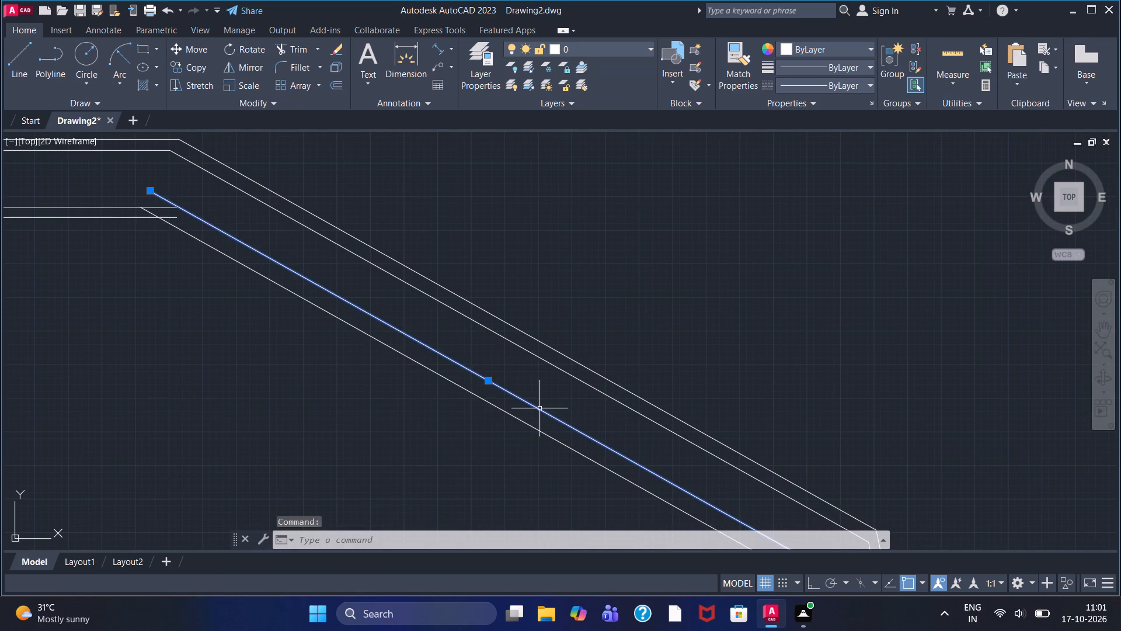
key(Delete)
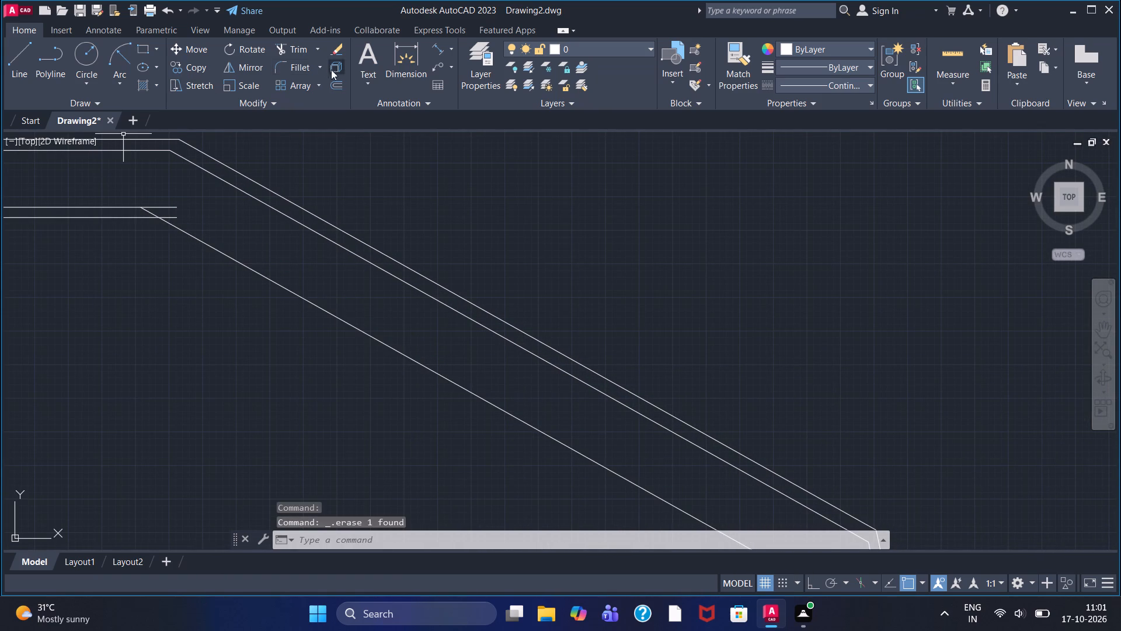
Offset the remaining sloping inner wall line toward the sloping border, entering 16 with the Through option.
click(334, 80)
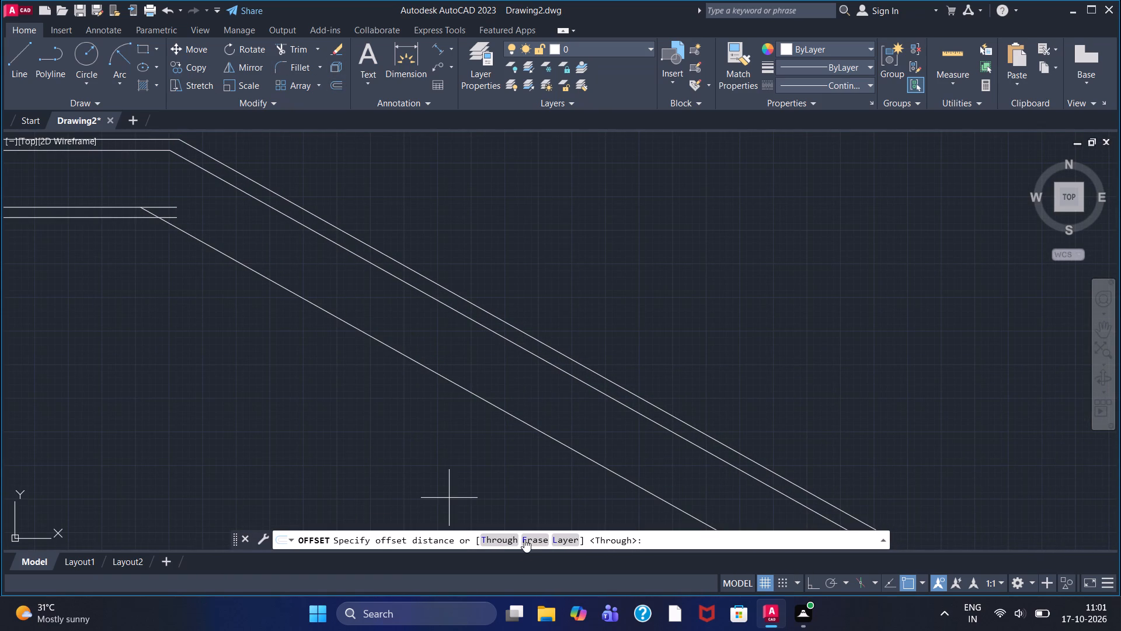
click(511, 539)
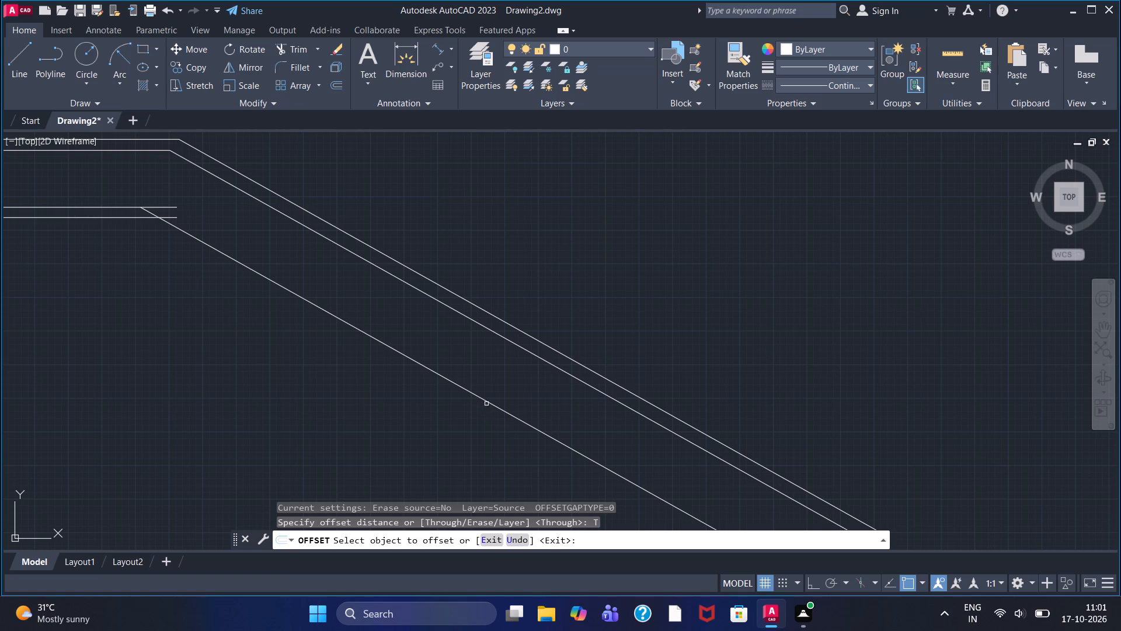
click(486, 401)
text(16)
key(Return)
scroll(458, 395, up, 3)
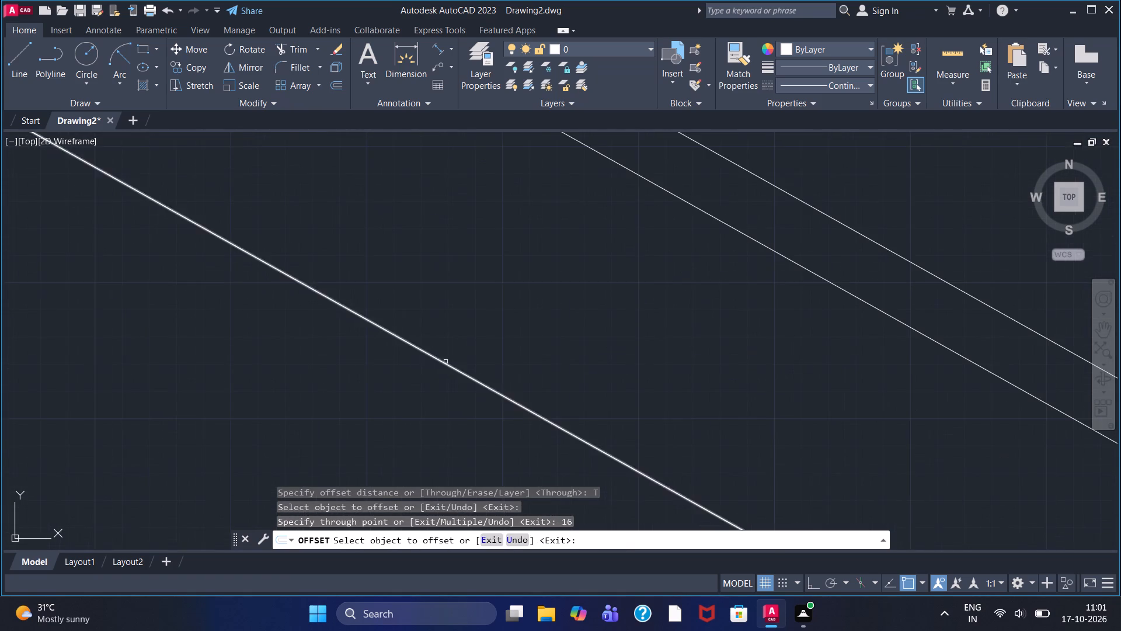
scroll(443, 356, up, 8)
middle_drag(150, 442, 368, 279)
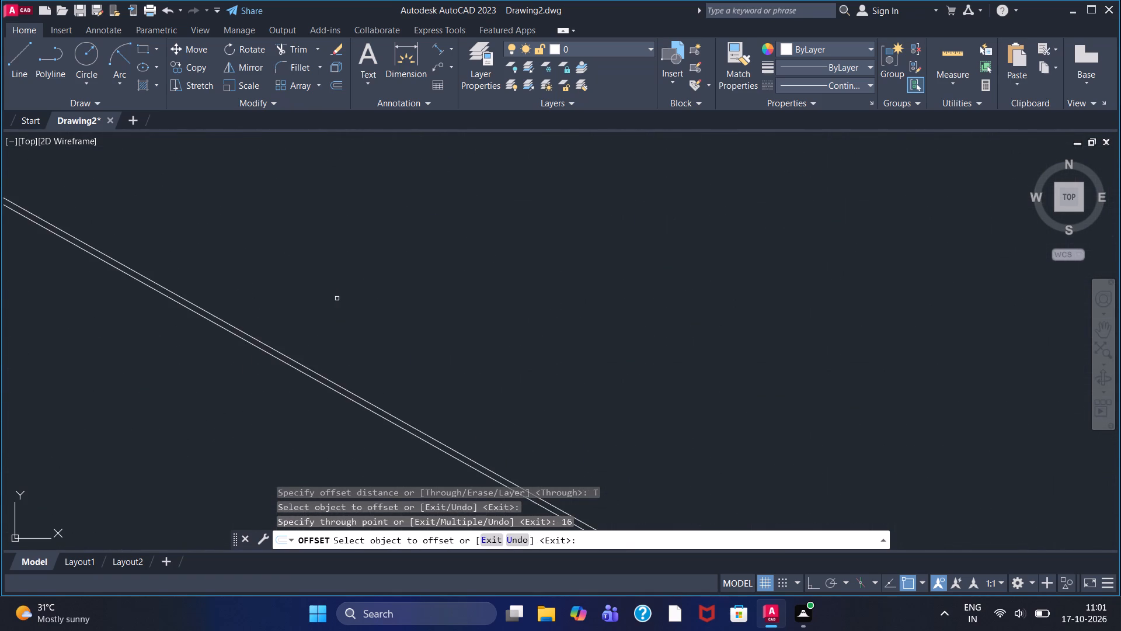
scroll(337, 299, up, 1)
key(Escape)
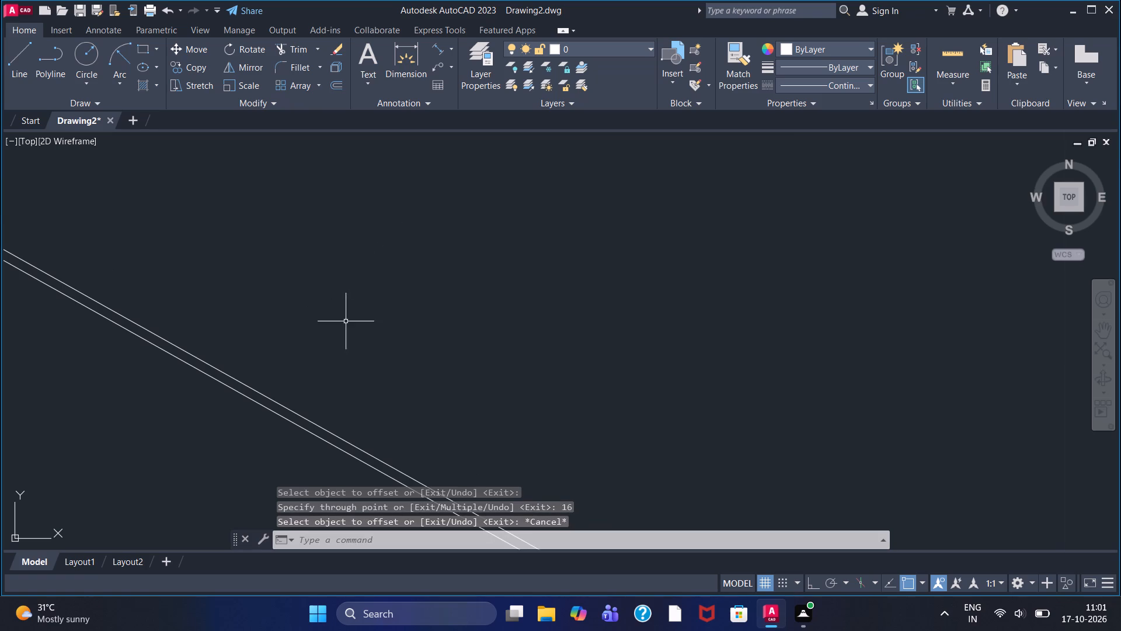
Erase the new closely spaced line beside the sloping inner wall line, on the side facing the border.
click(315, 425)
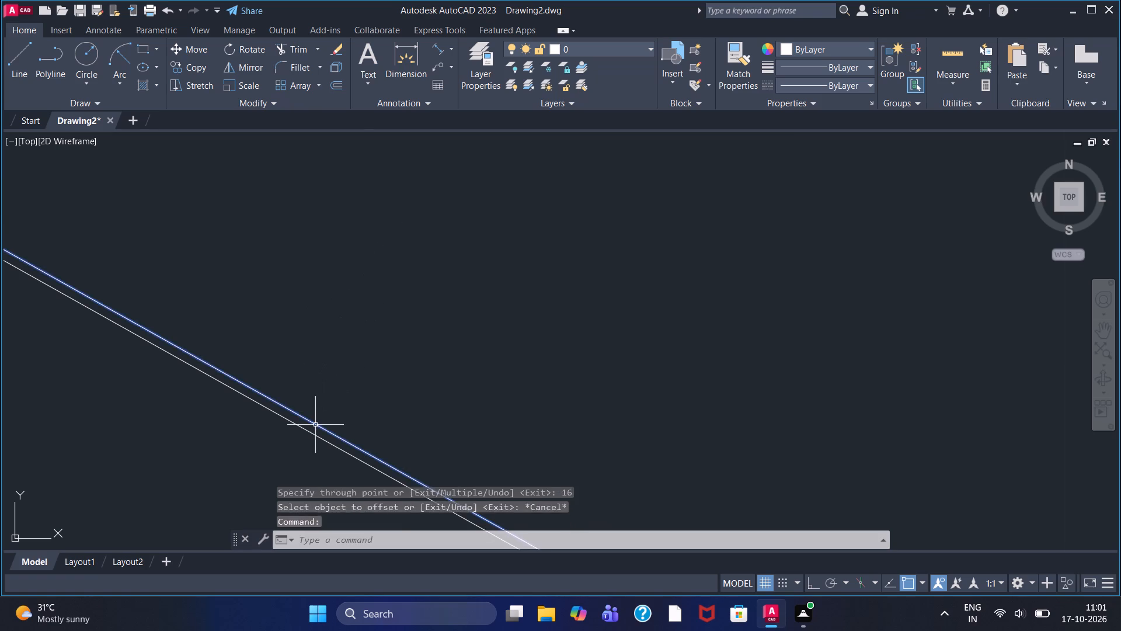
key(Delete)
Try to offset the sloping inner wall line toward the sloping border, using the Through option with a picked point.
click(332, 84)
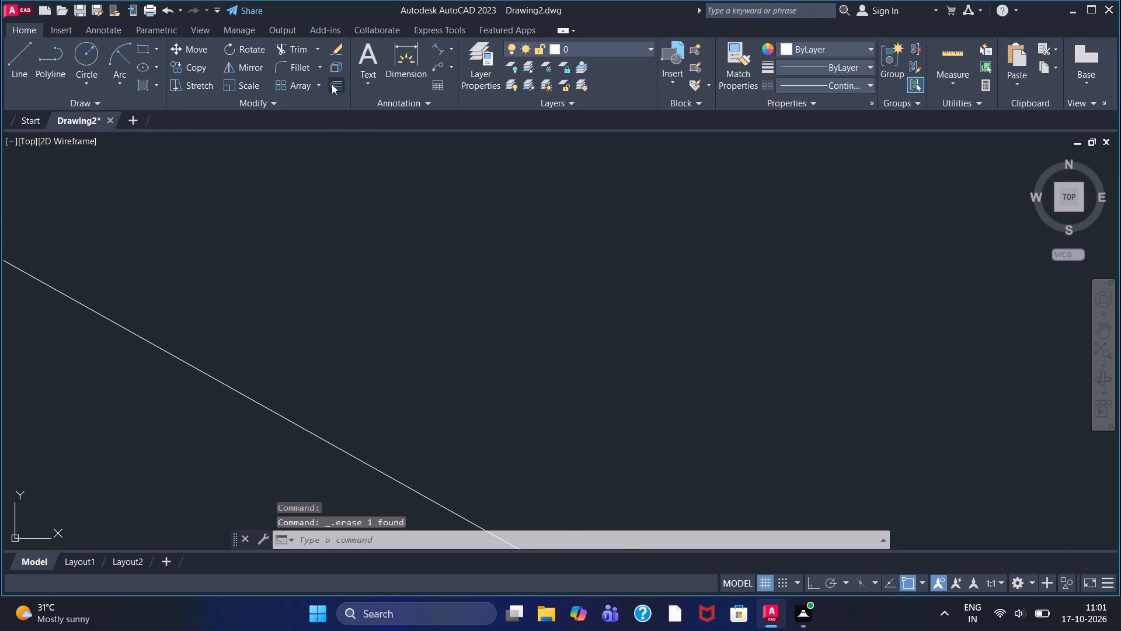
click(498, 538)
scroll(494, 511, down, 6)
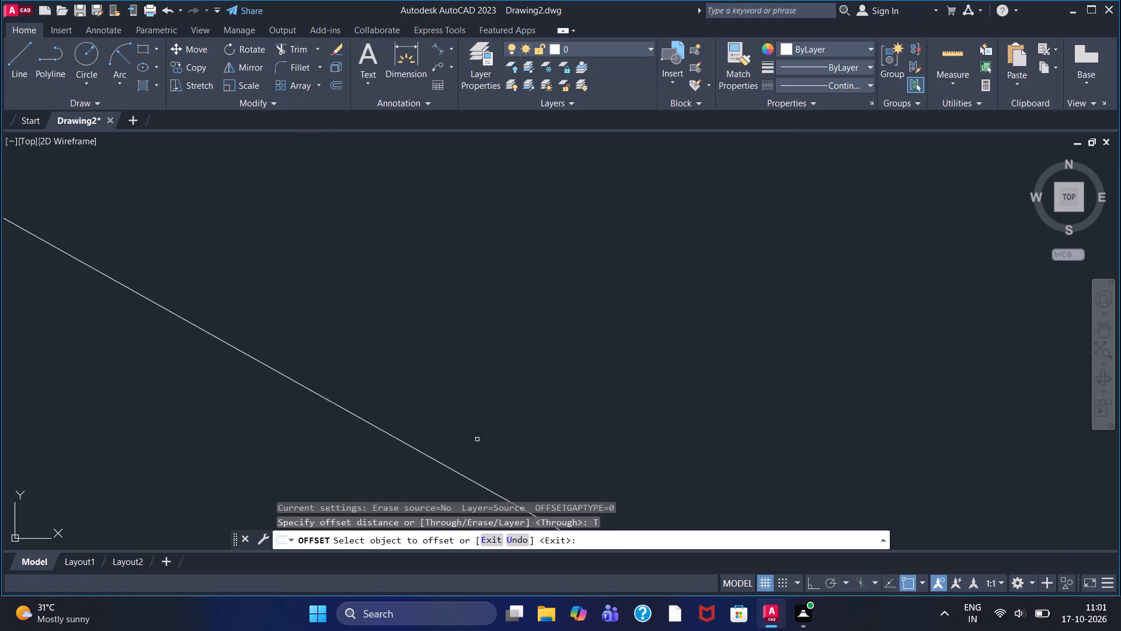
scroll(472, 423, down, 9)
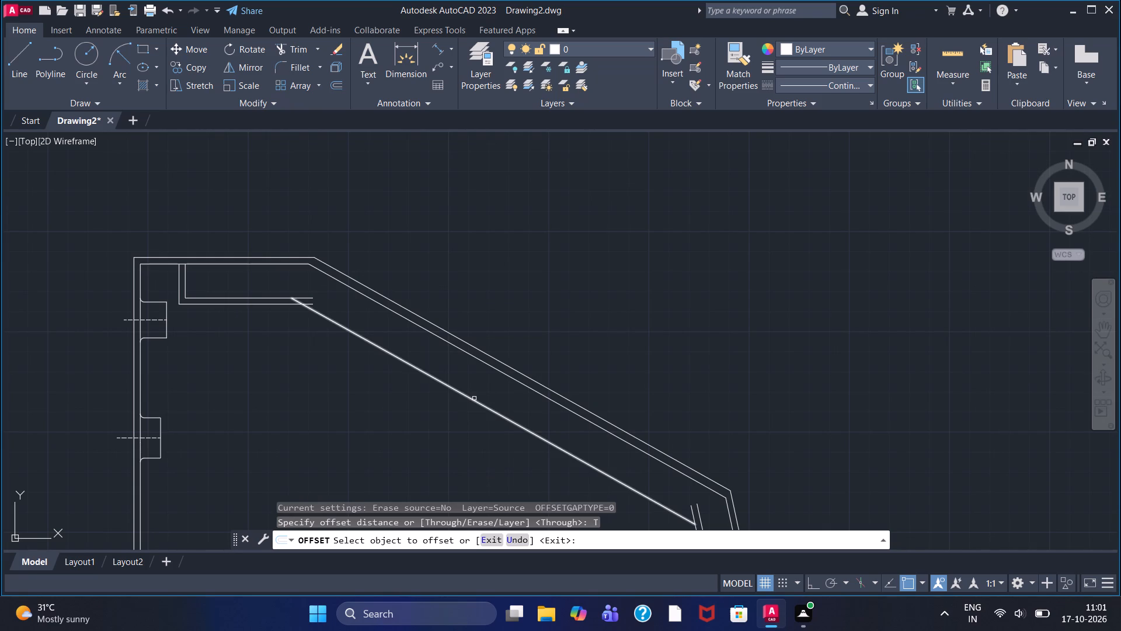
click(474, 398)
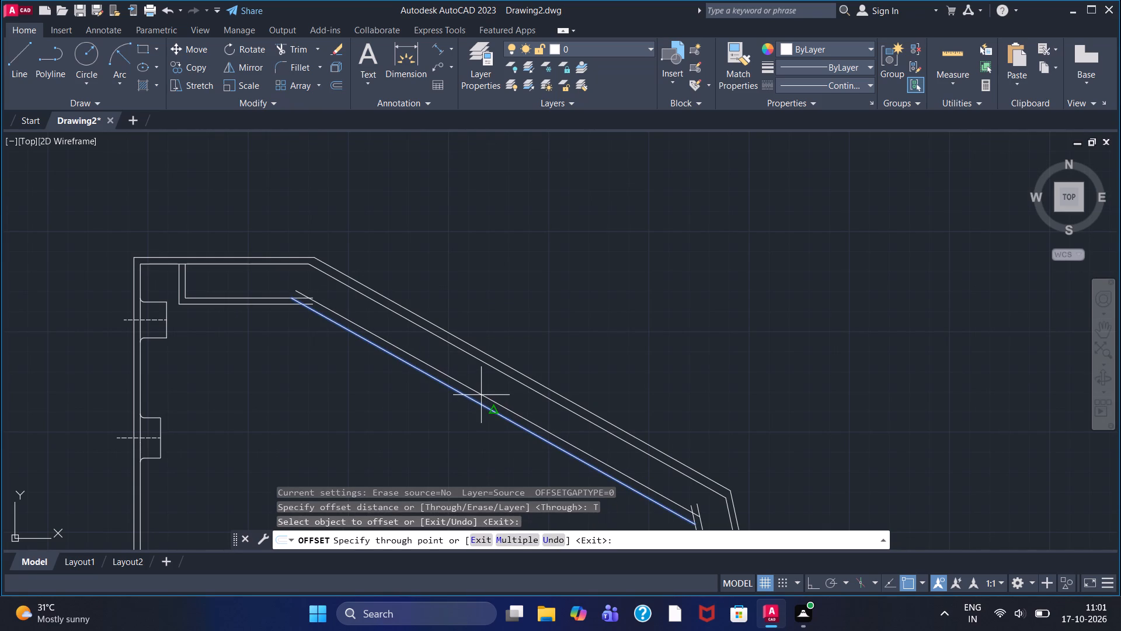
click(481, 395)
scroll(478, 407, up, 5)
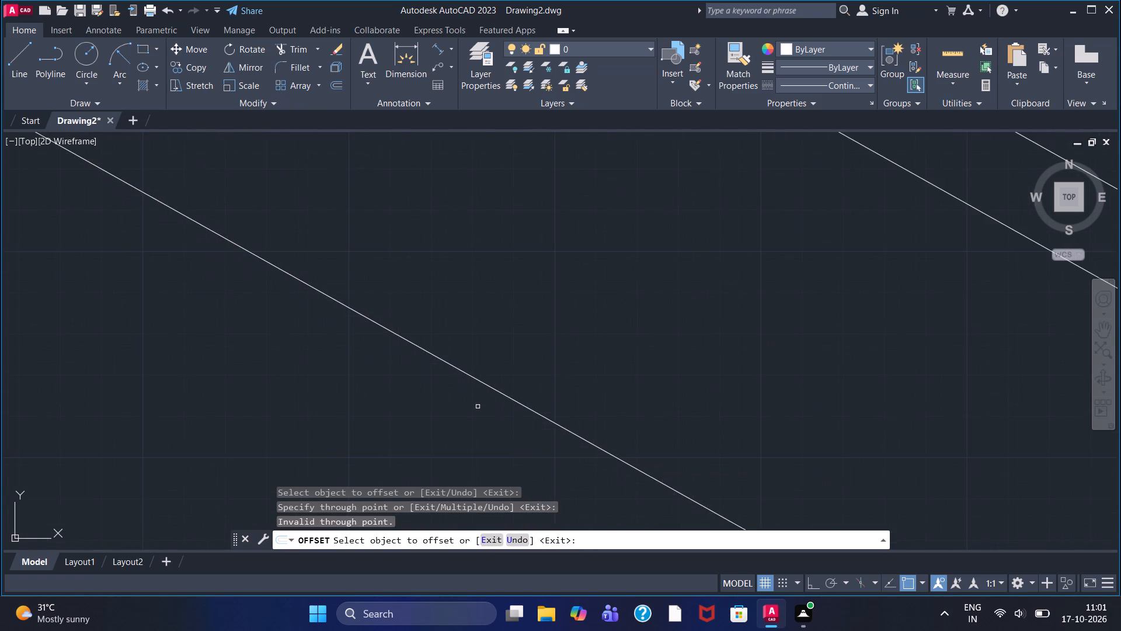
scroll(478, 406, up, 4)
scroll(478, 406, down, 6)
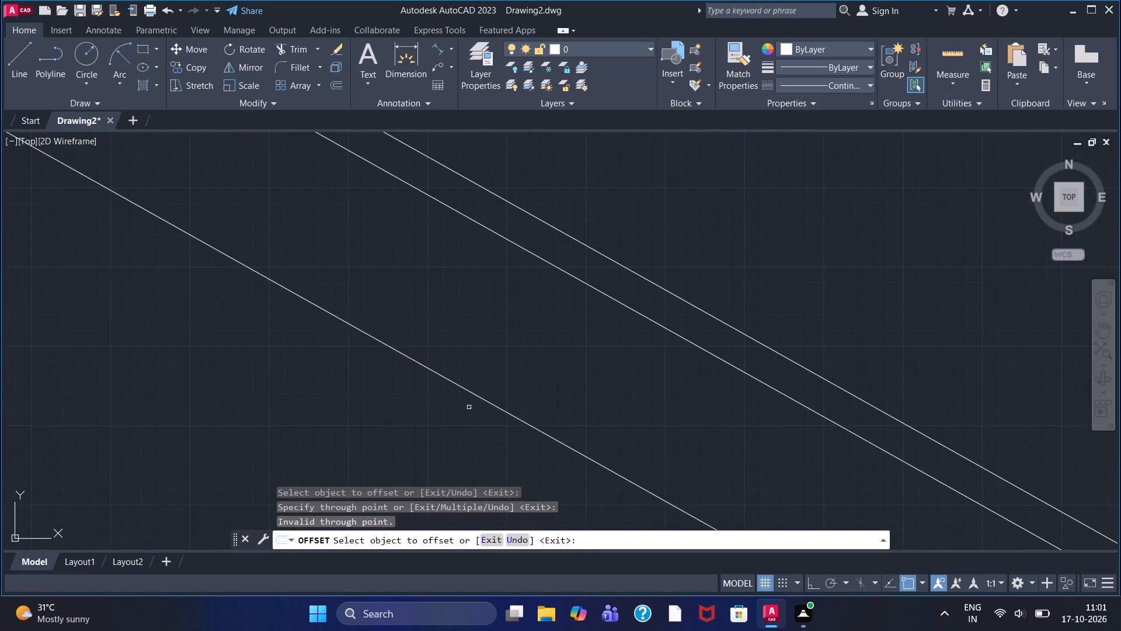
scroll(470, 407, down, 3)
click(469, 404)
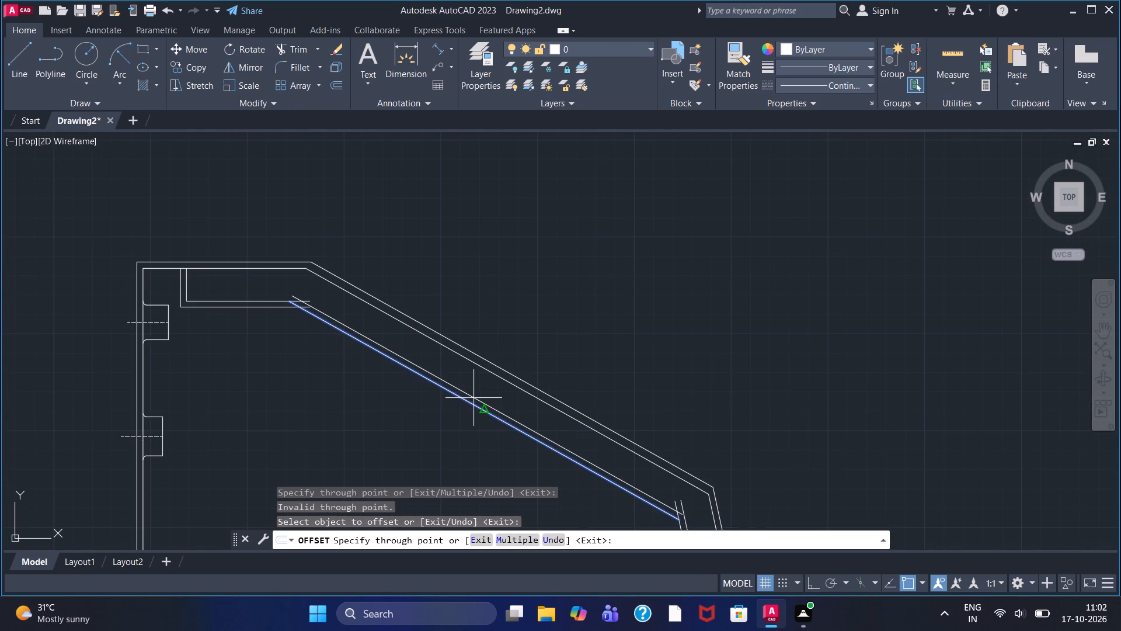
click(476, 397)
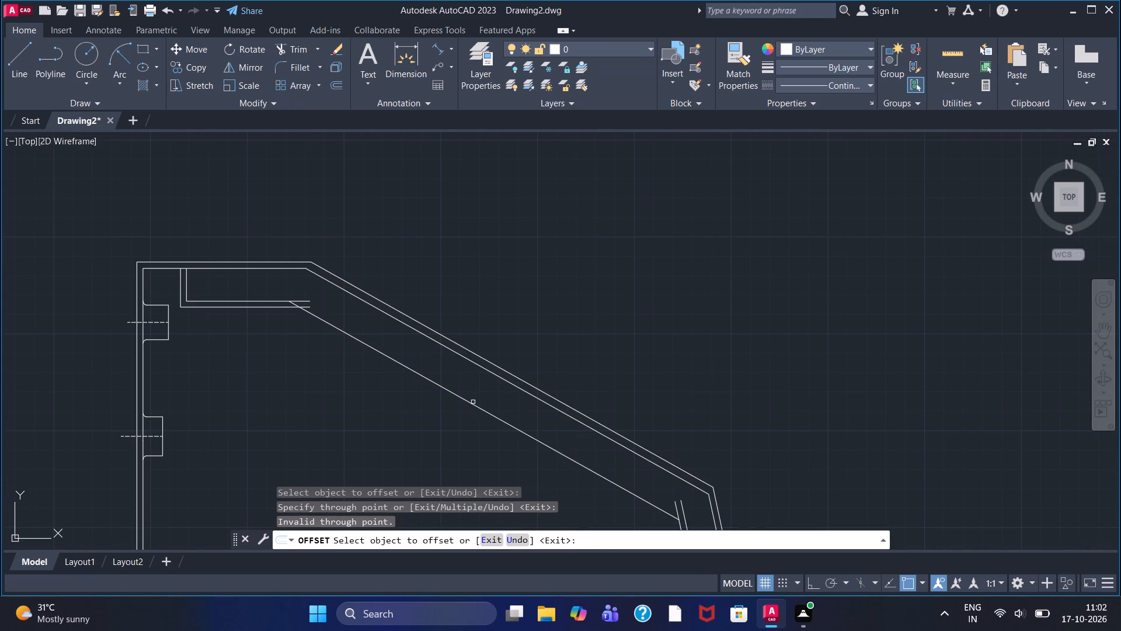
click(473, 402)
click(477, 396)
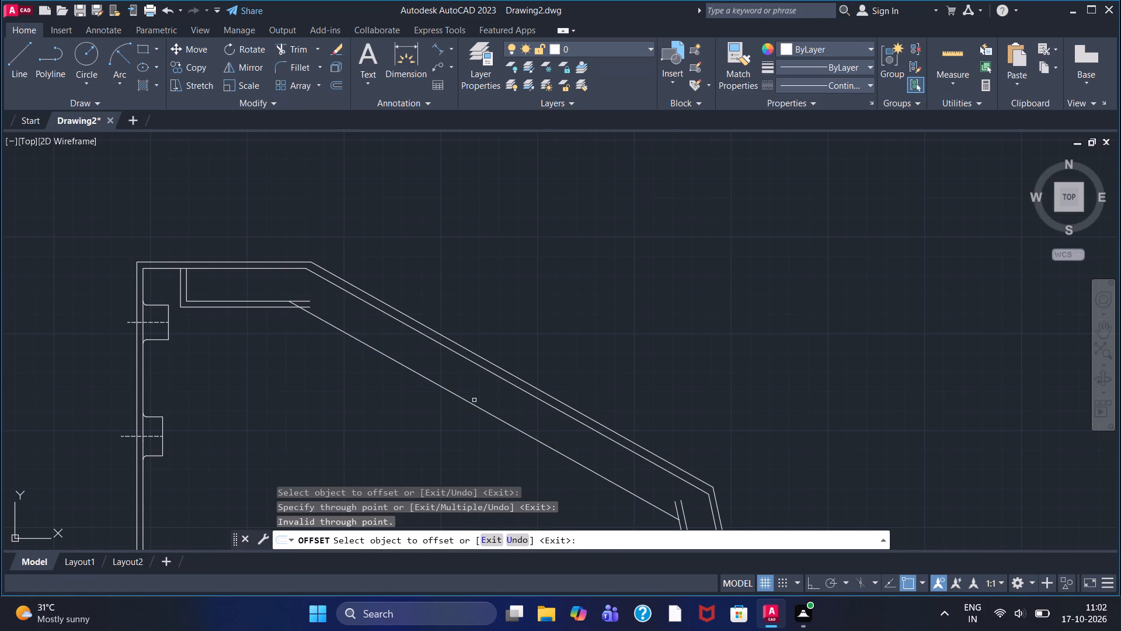
Offset the sloping inner wall line through a point on the side facing away from the sloping border.
double_click(474, 403)
click(467, 416)
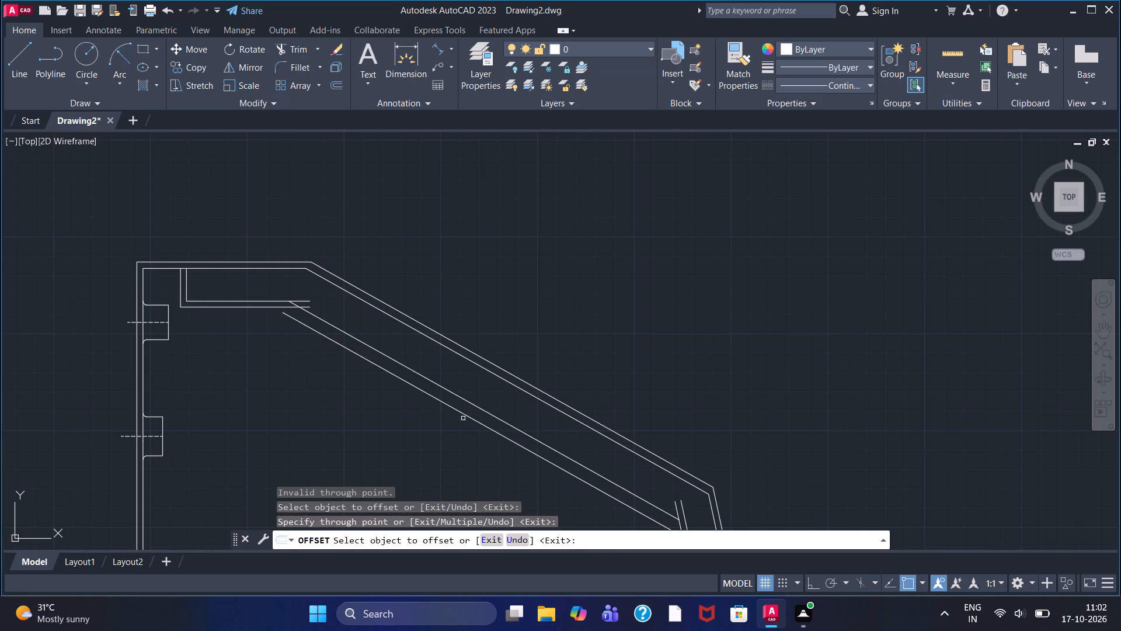
Offset the new innermost sloping line back through the midpoint of the original sloping inner wall line, and finish.
click(468, 419)
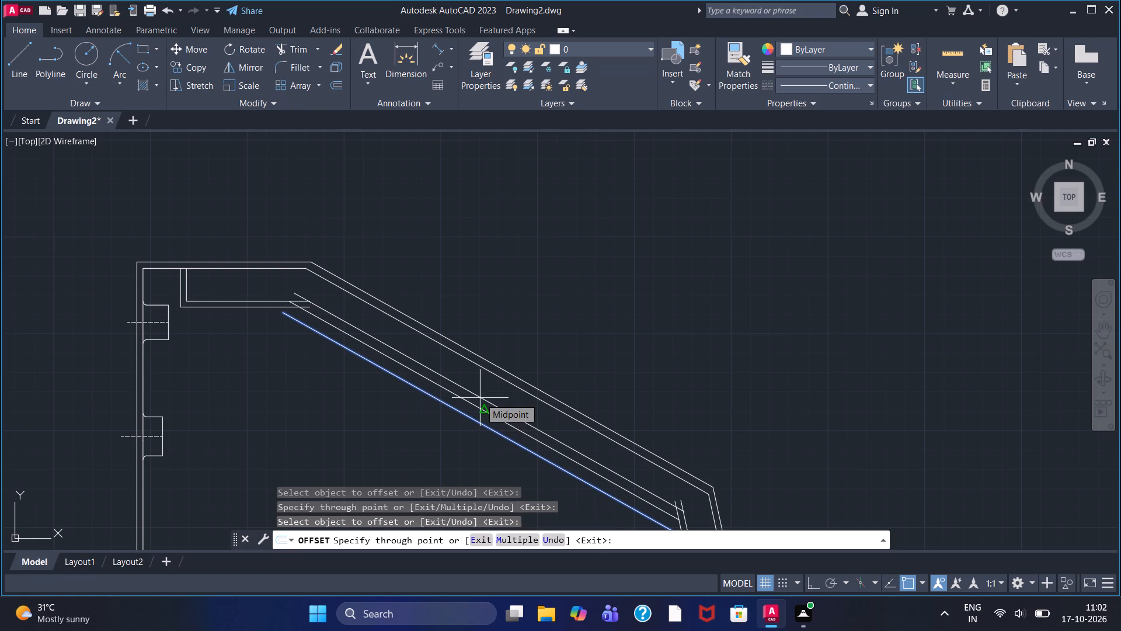
click(480, 398)
right_click(480, 398)
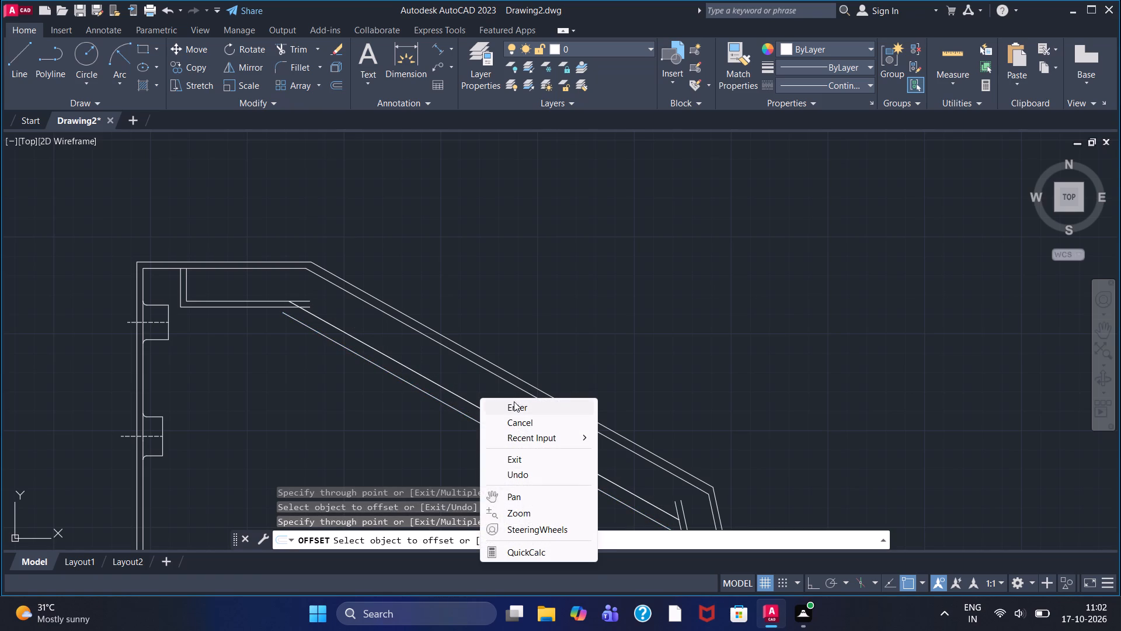
click(514, 401)
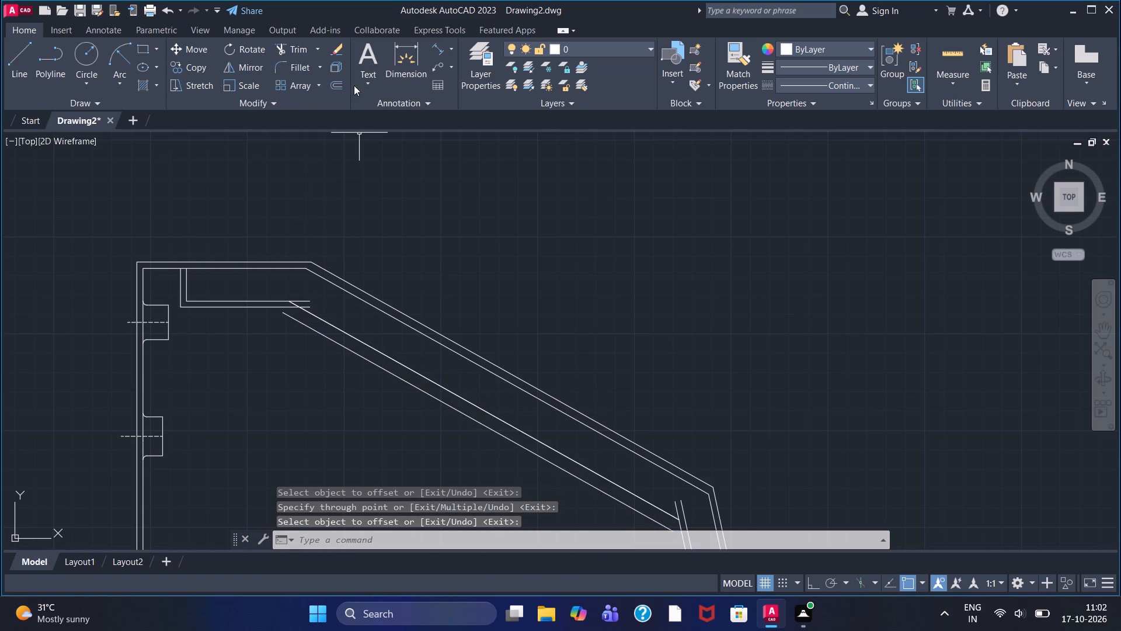
Offset the innermost sloping line with the Through option to a point between the original sloping wall line and the border.
click(340, 84)
click(503, 540)
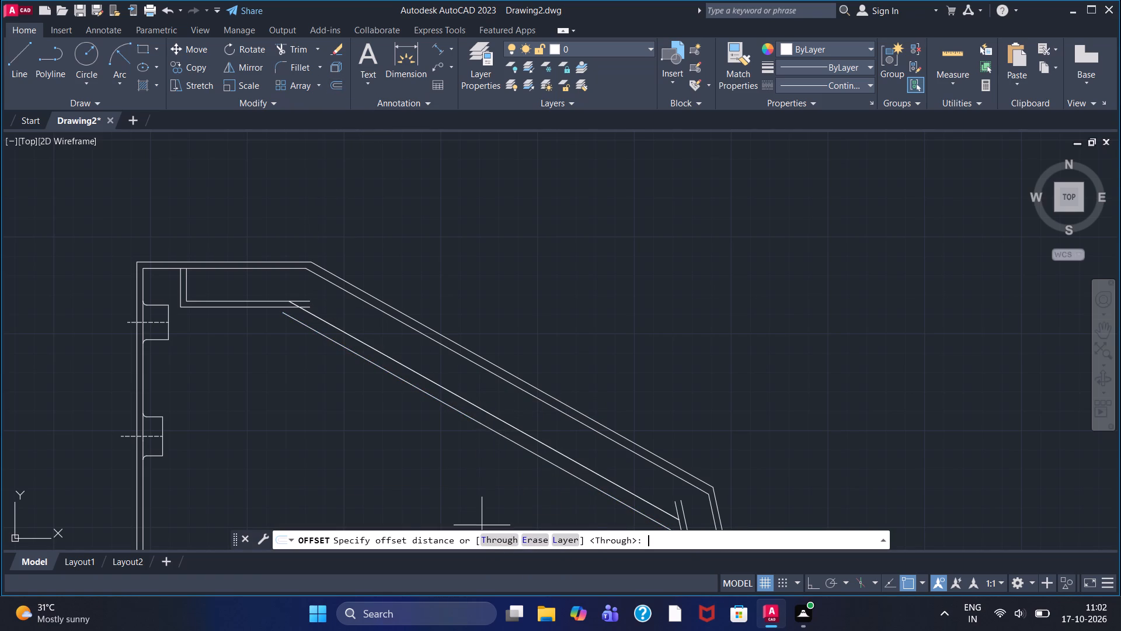
click(517, 428)
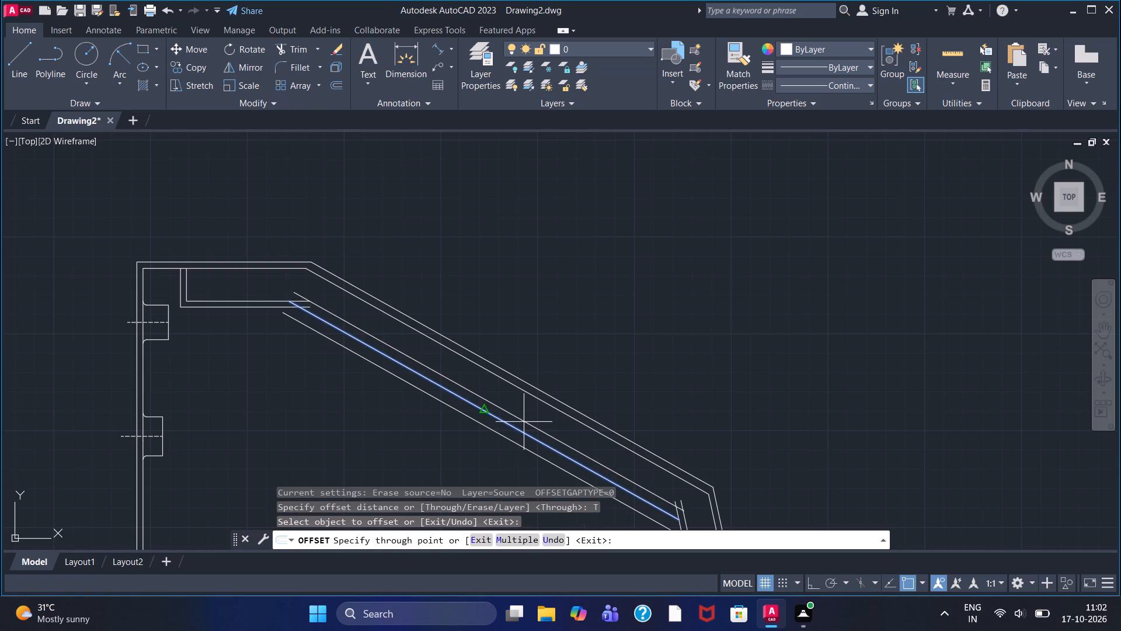
click(524, 422)
scroll(517, 436, up, 8)
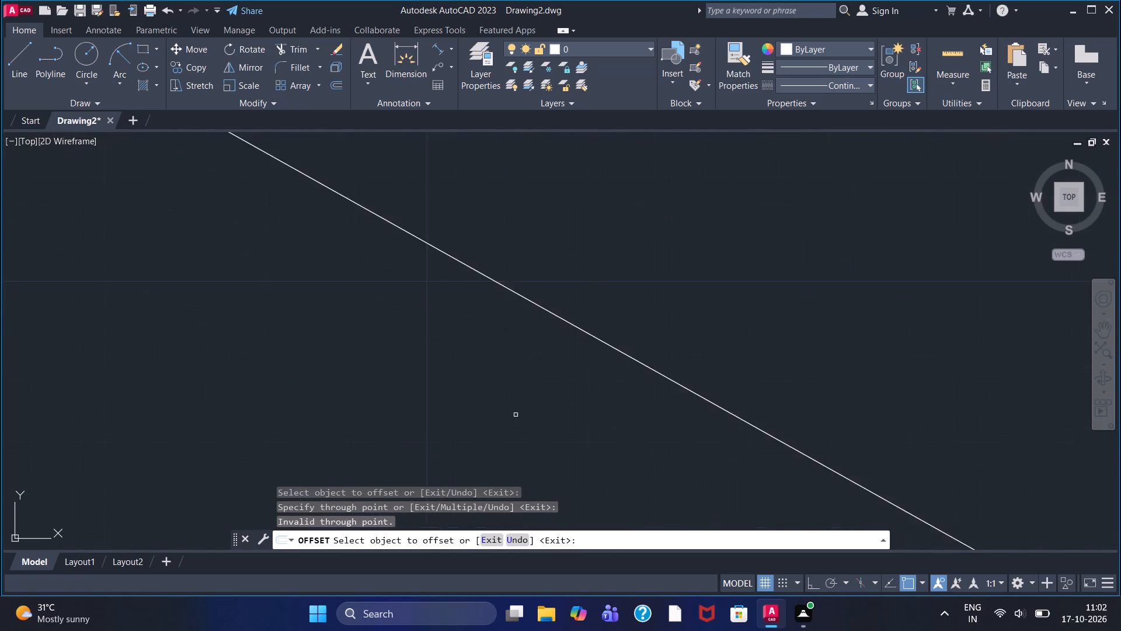
scroll(516, 414, up, 3)
scroll(897, 219, up, 3)
scroll(897, 219, down, 10)
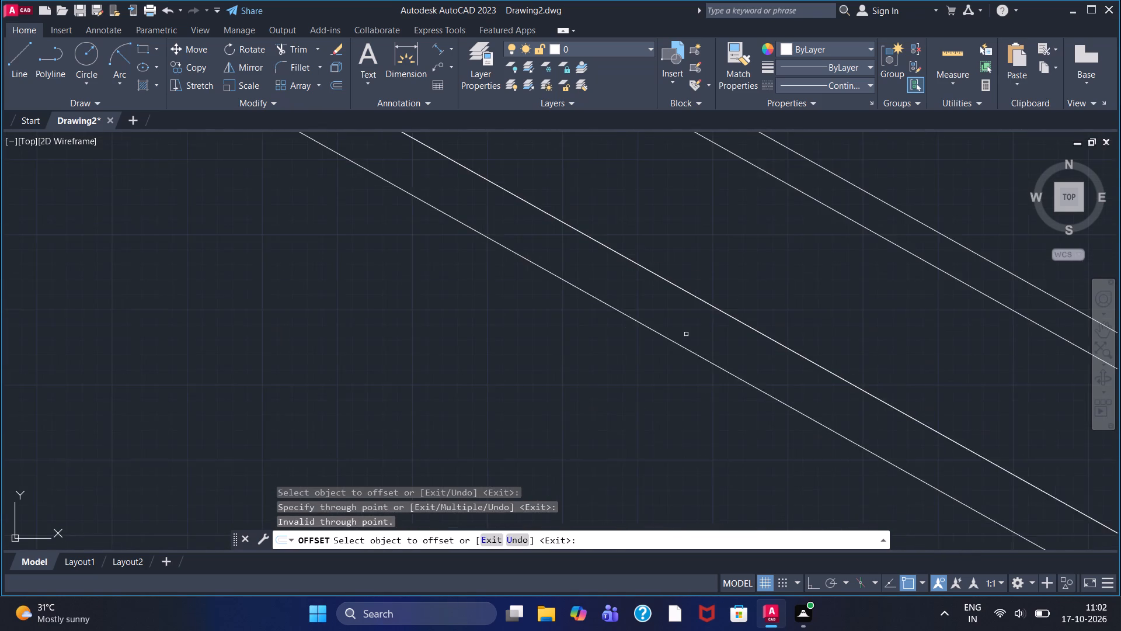
scroll(626, 350, down, 3)
click(611, 345)
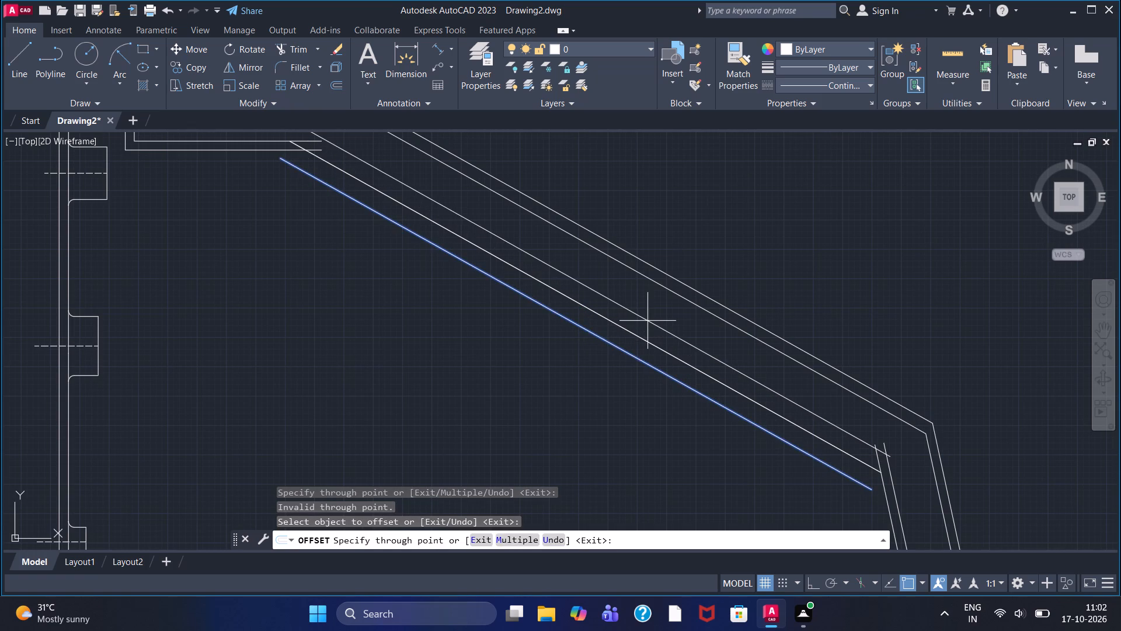
click(647, 321)
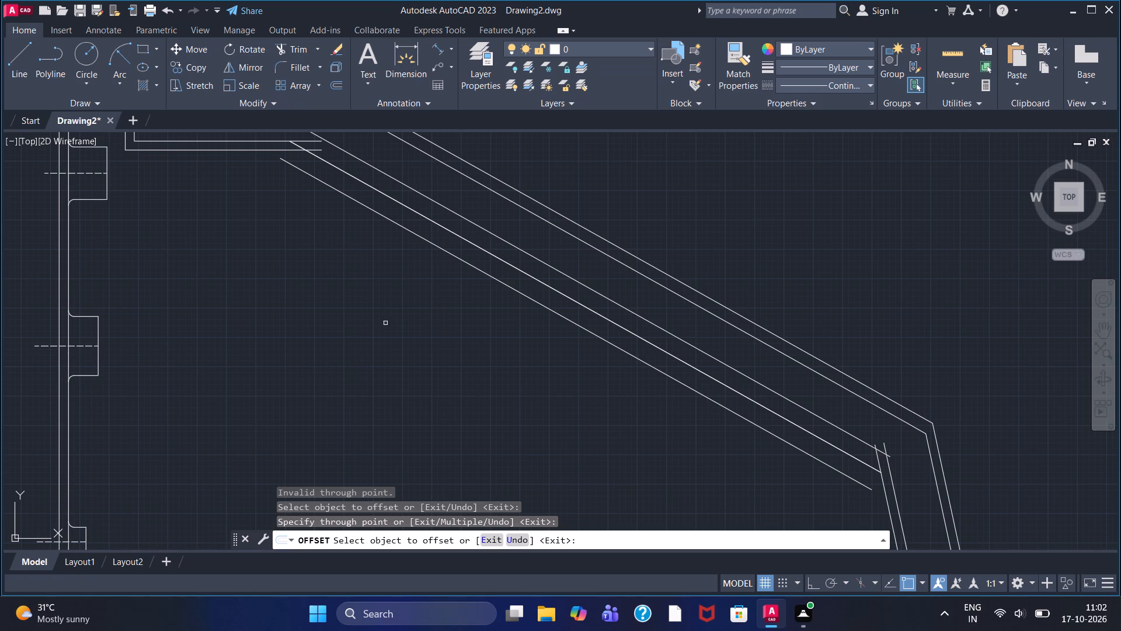
scroll(360, 172, down, 1)
scroll(360, 172, up, 1)
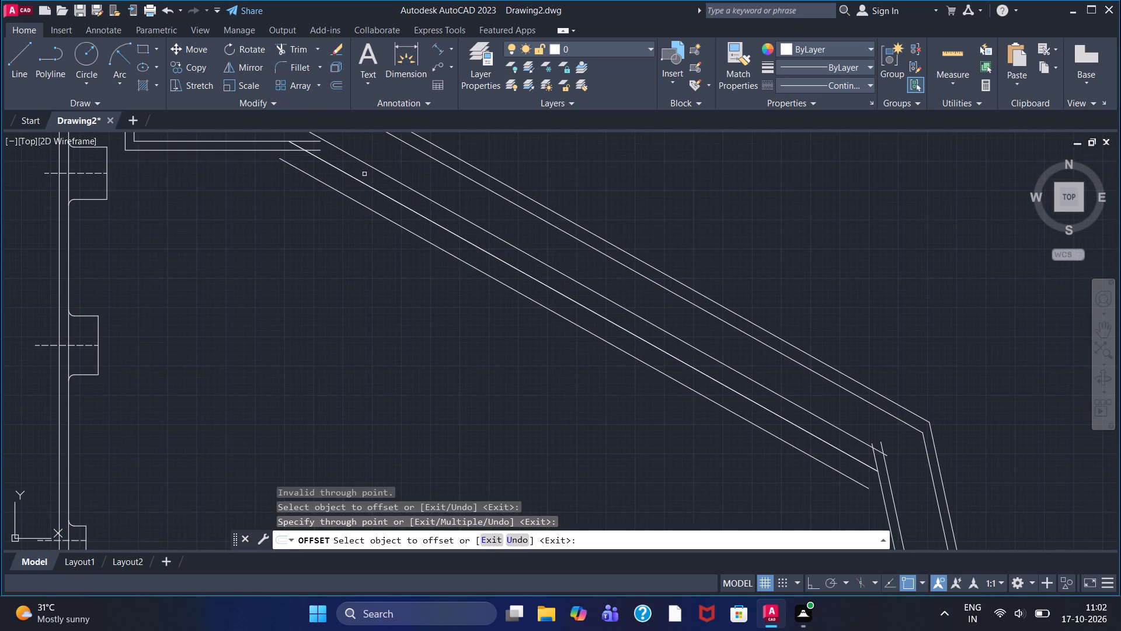
key(Escape)
Erase the innermost sloping line, the one farthest from the sloping border.
scroll(369, 181, down, 1)
scroll(332, 165, up, 2)
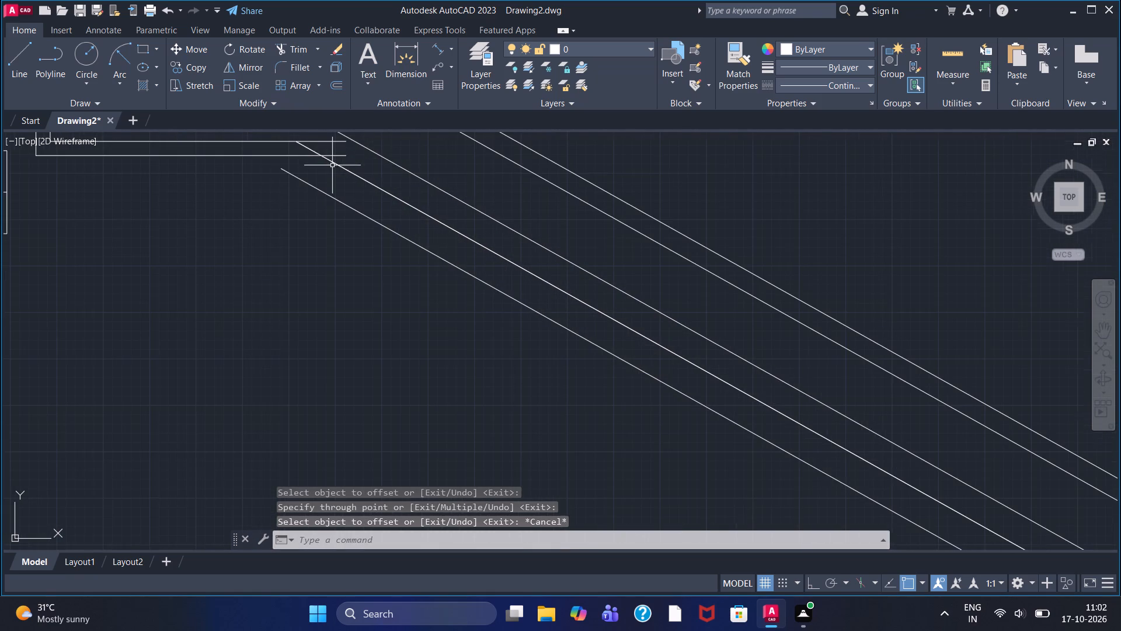
middle_drag(332, 164, 333, 320)
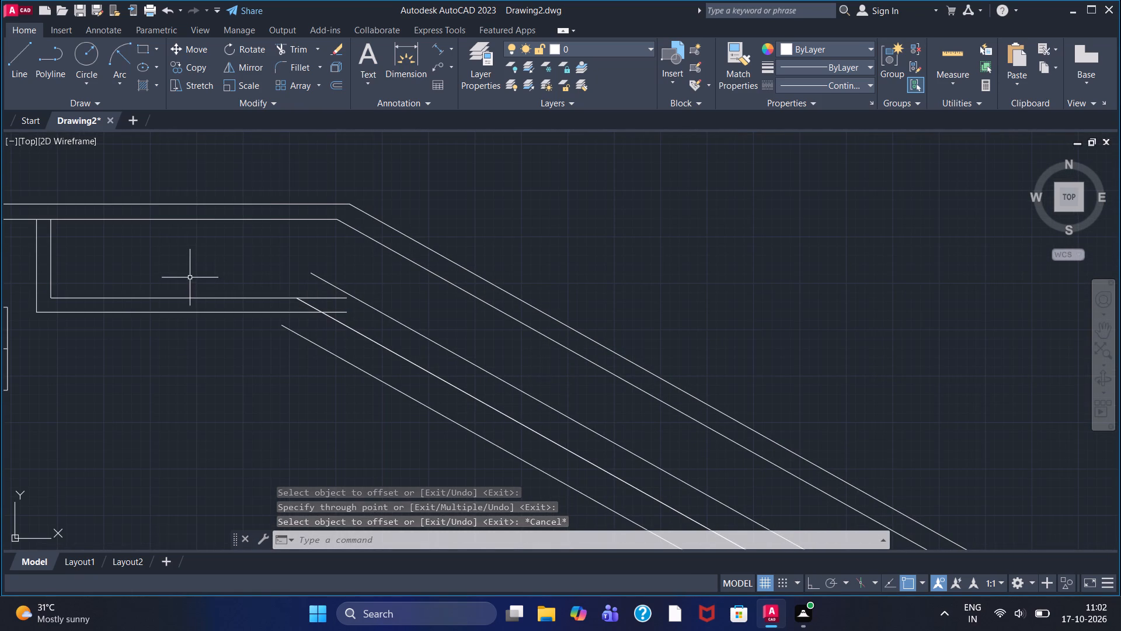
click(297, 332)
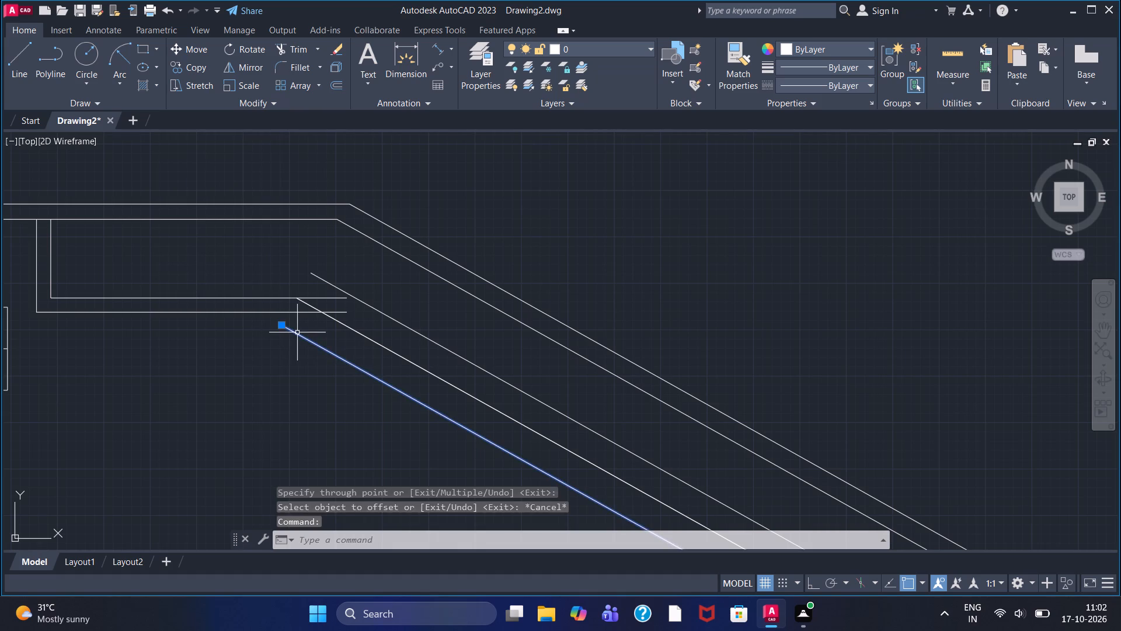
key(Delete)
Trim the overhanging ends of the lower horizontal and inner sloping wall lines where they cross, forming the wall's inside corner.
scroll(326, 348, up, 1)
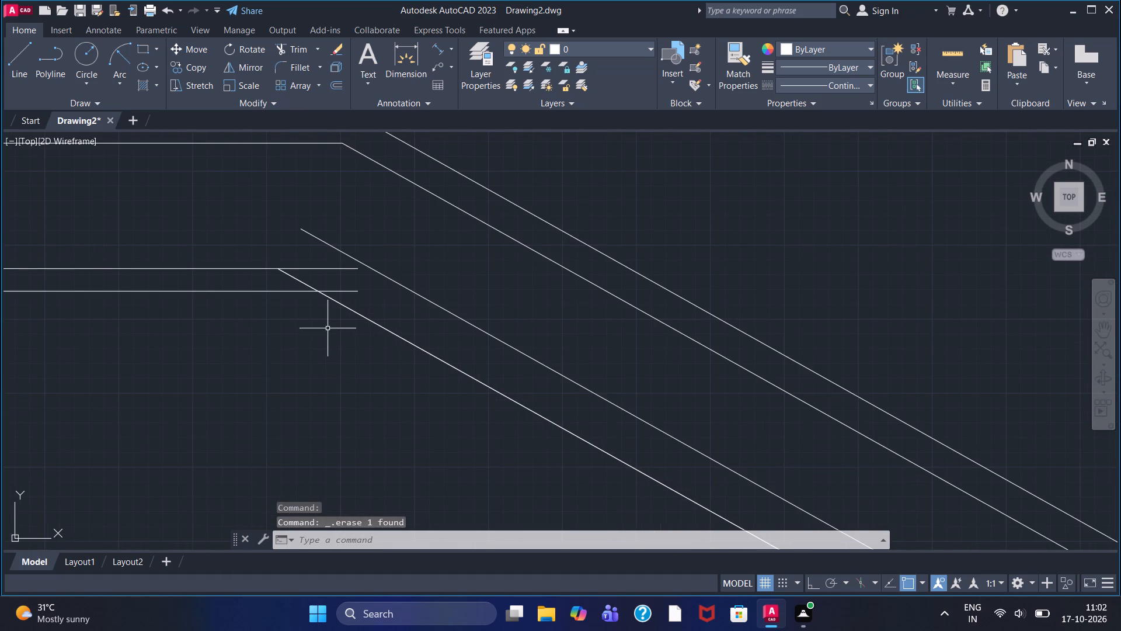
click(285, 48)
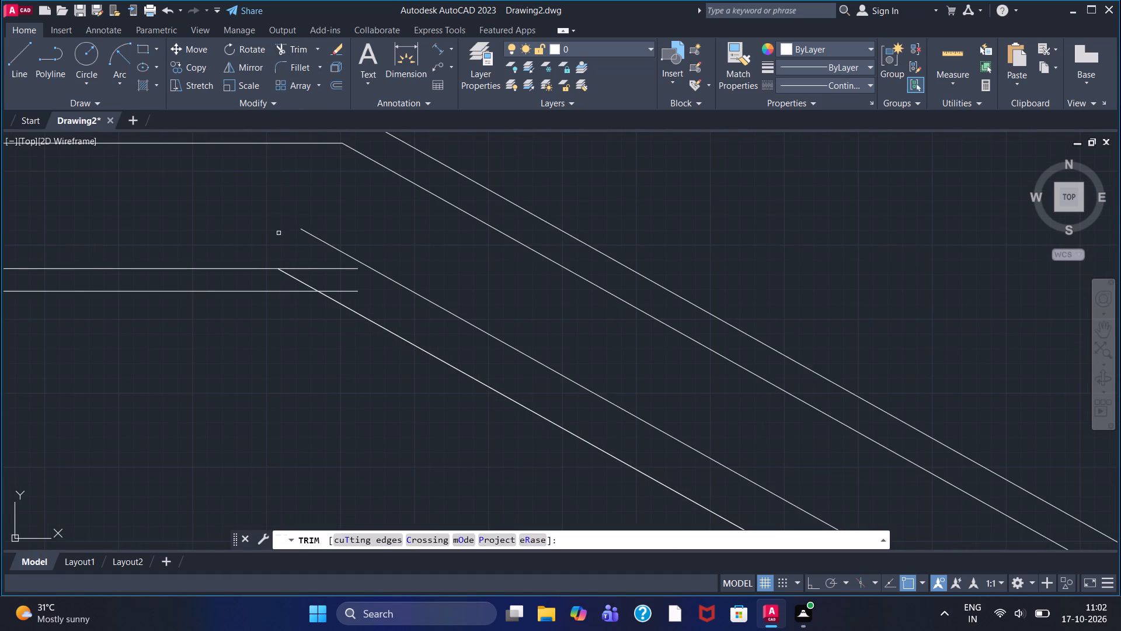
click(295, 280)
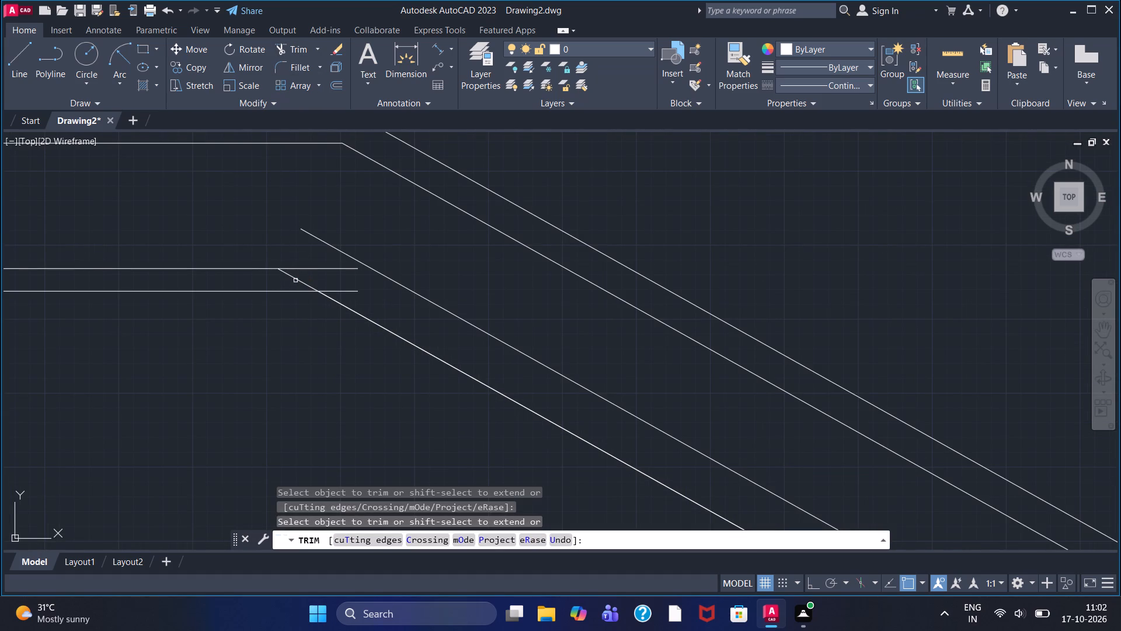
click(299, 280)
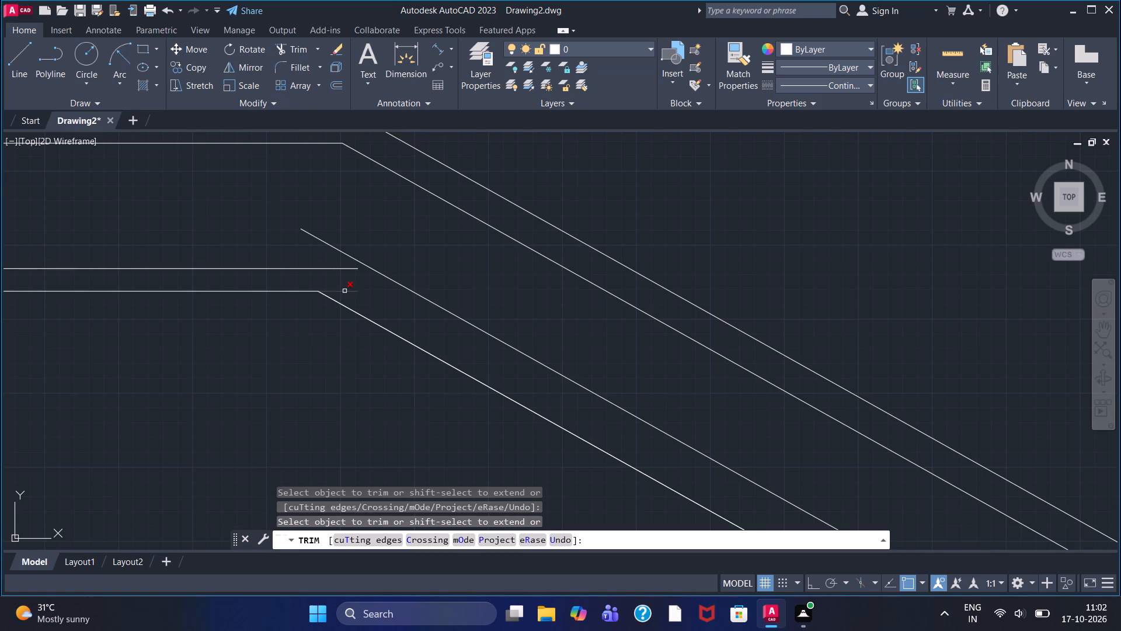
click(344, 291)
Draw a short line from the end of the upper horizontal wall line past the outer sloping wall line.
click(16, 65)
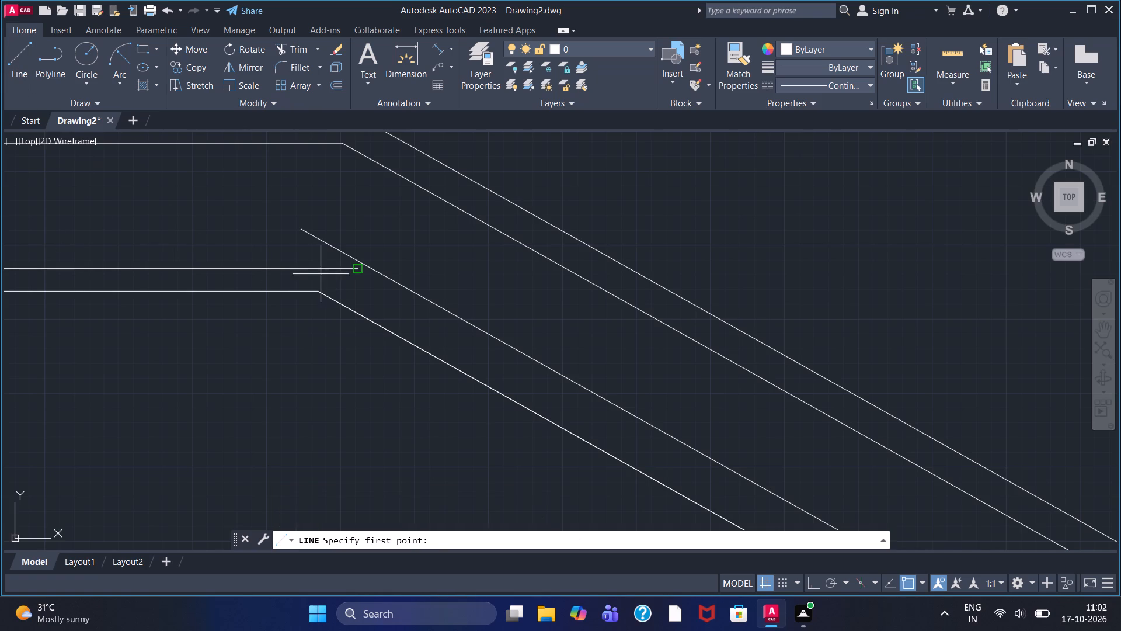
click(358, 269)
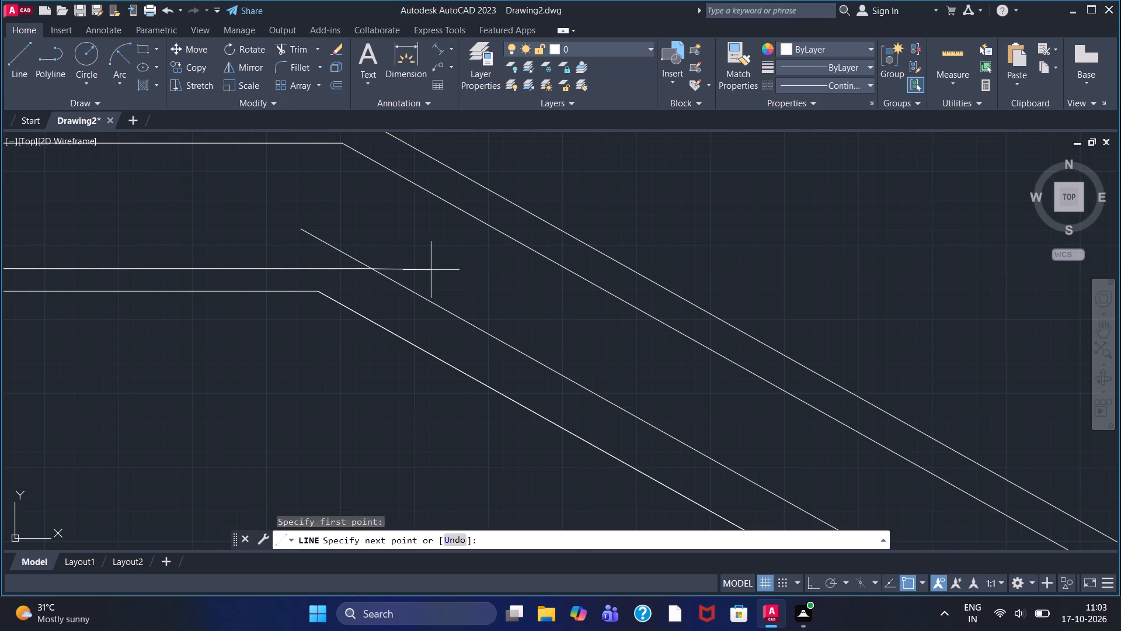
click(431, 270)
right_click(415, 240)
click(443, 251)
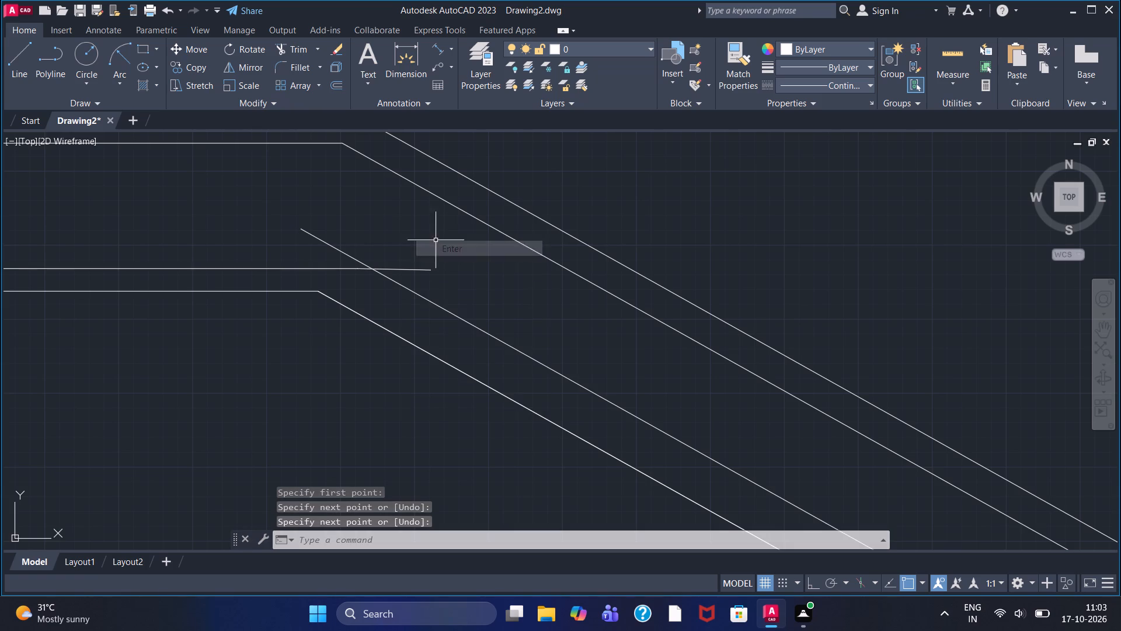
Trim the outer sloping wall line and the short extension line beyond their crossing to close the wall's outer corner.
click(289, 51)
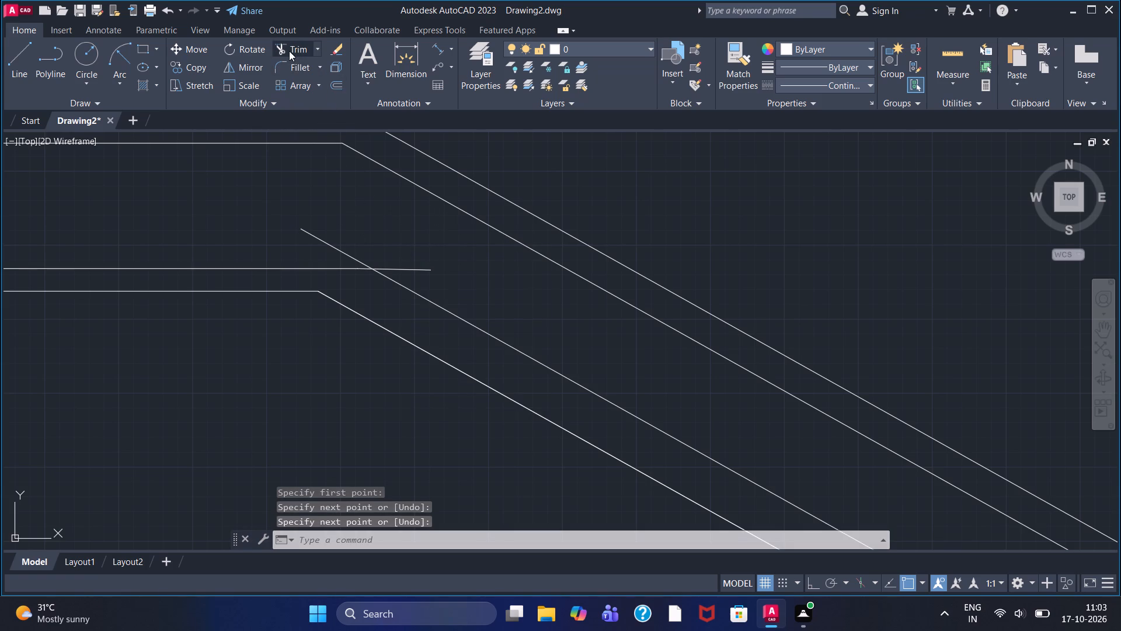
click(339, 252)
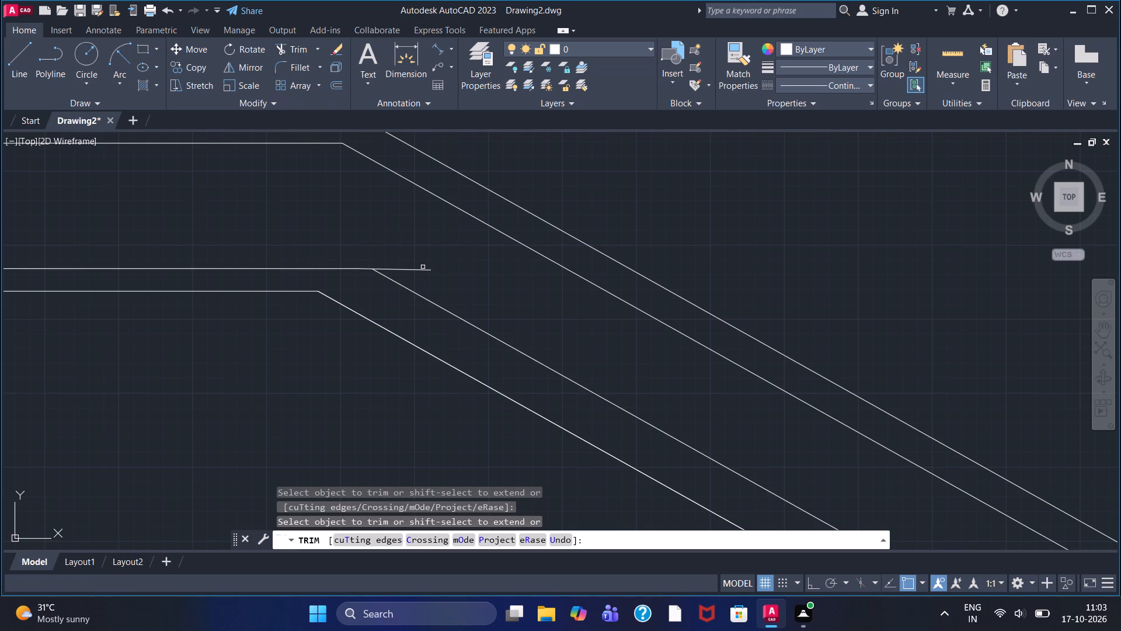
click(424, 269)
scroll(684, 407, down, 2)
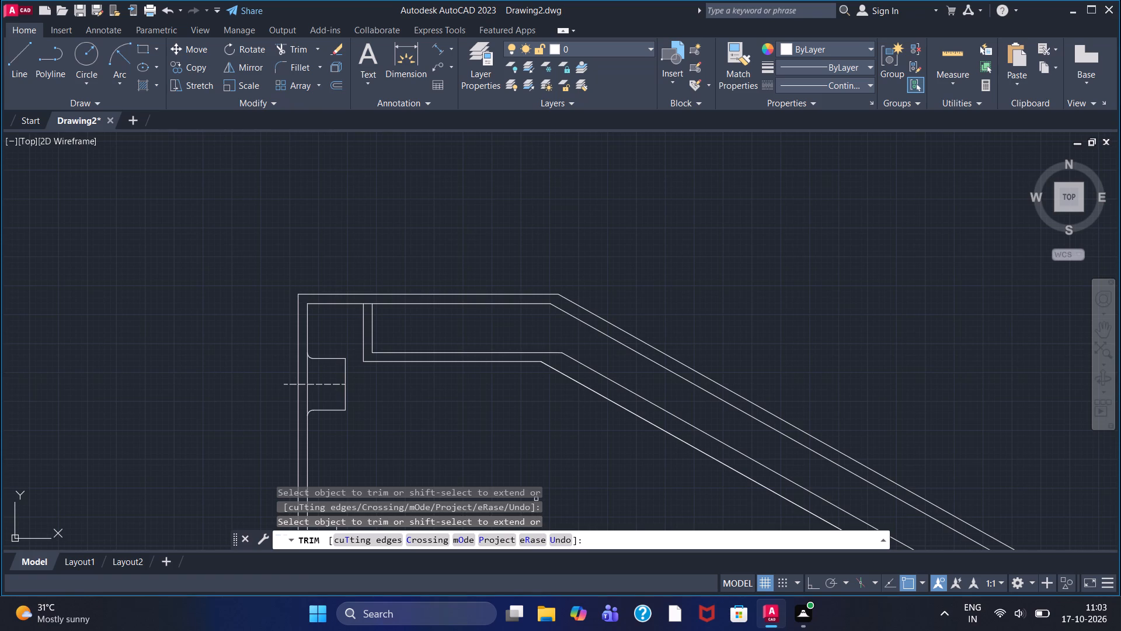
scroll(559, 446, up, 1)
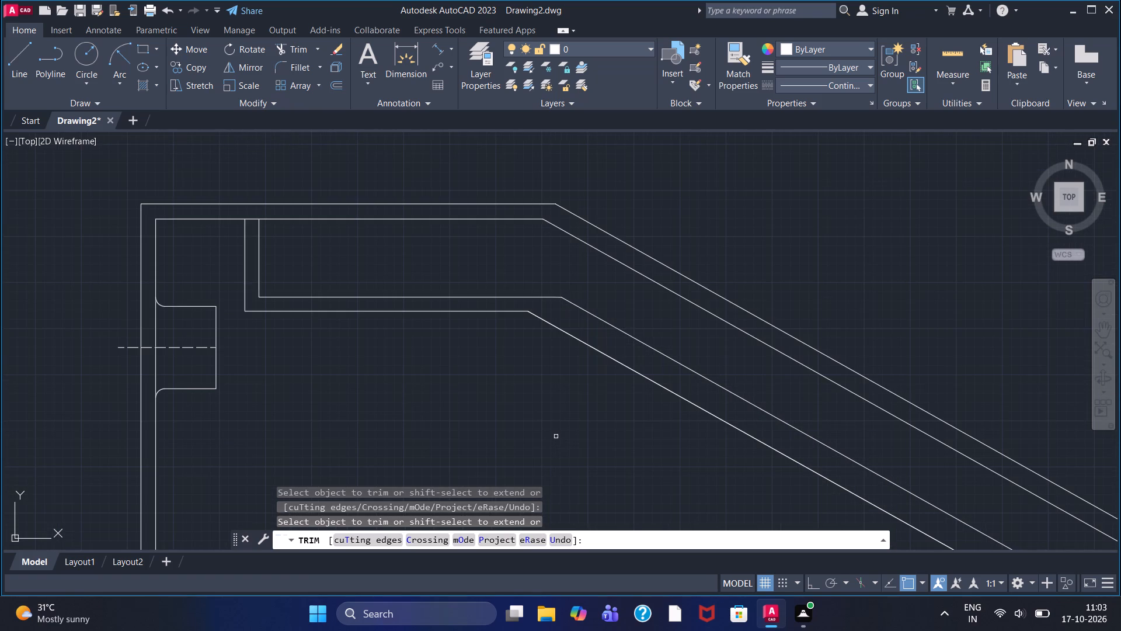
Trim the overhanging ends where the long sloping wall lines cross the two steep wall lines, leaving clean inner and outer corners.
scroll(556, 436, down, 3)
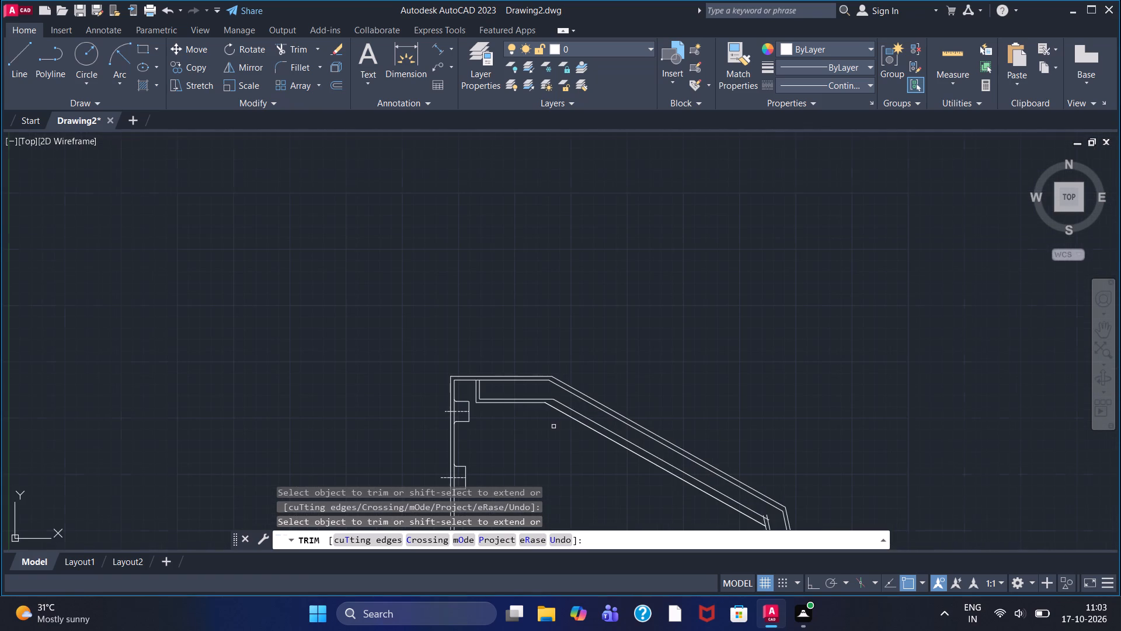
middle_drag(573, 475, 517, 324)
scroll(517, 324, down, 1)
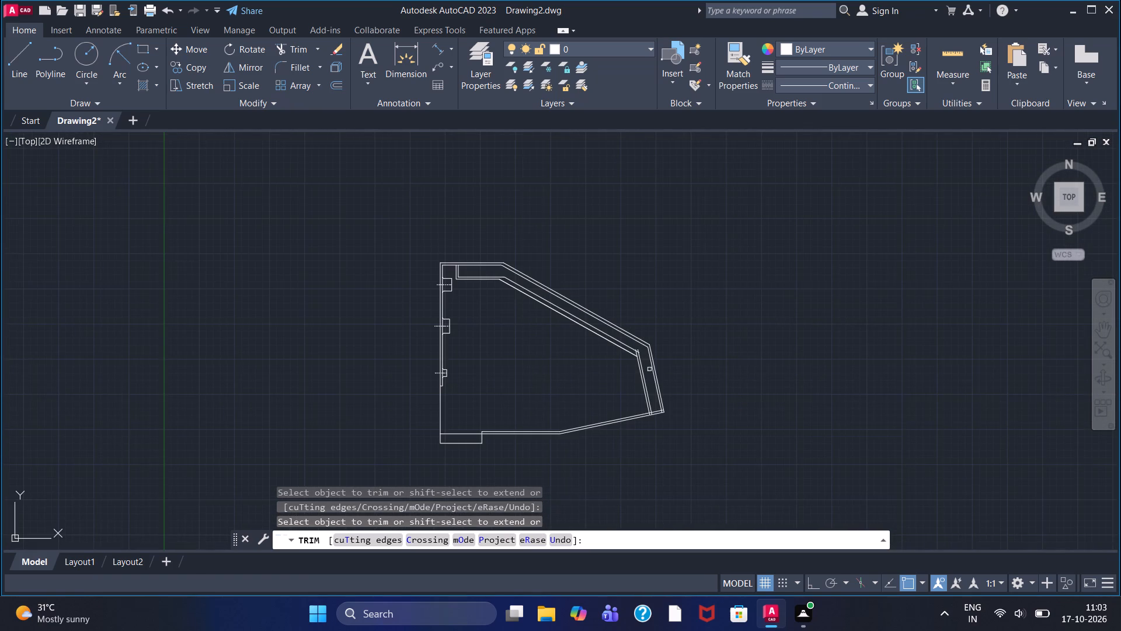
scroll(653, 358, up, 5)
scroll(579, 307, up, 2)
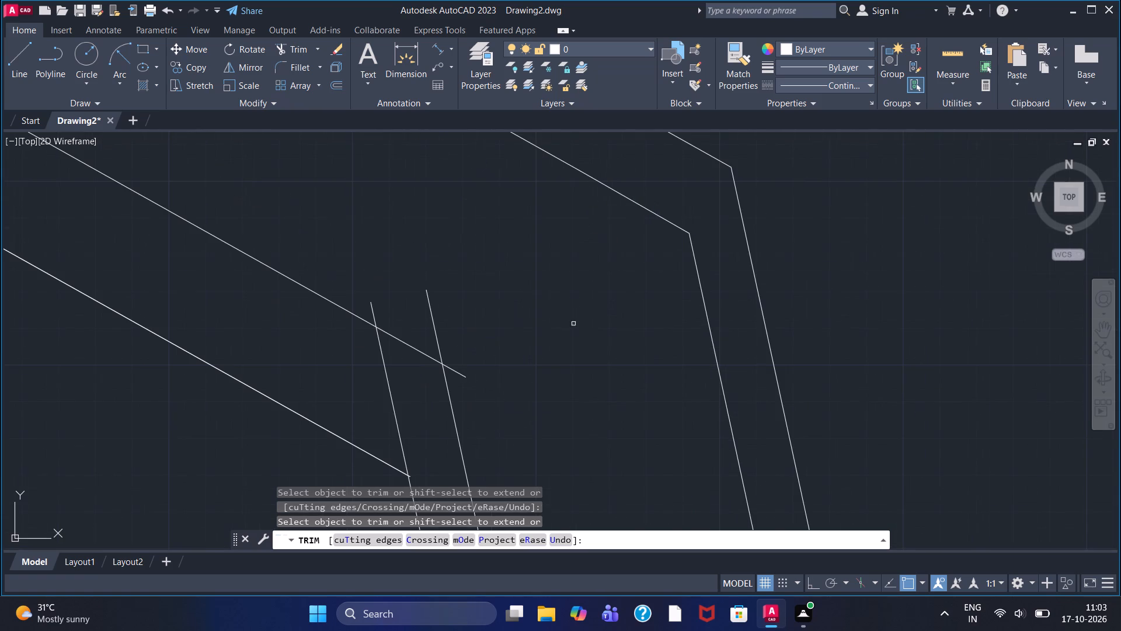
click(432, 305)
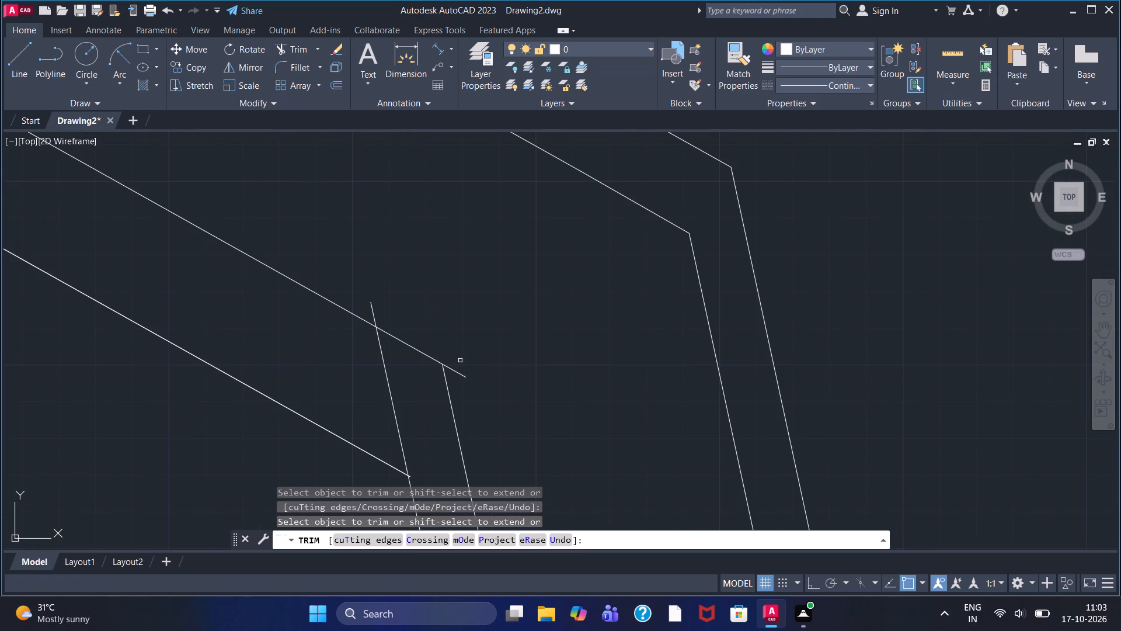
click(457, 371)
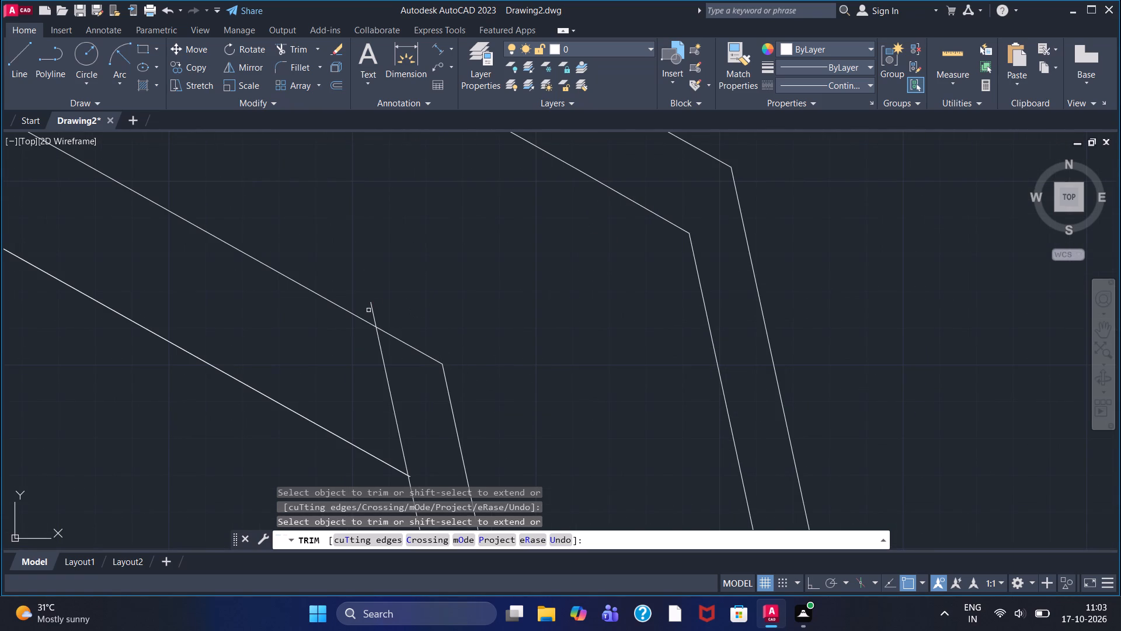
click(373, 309)
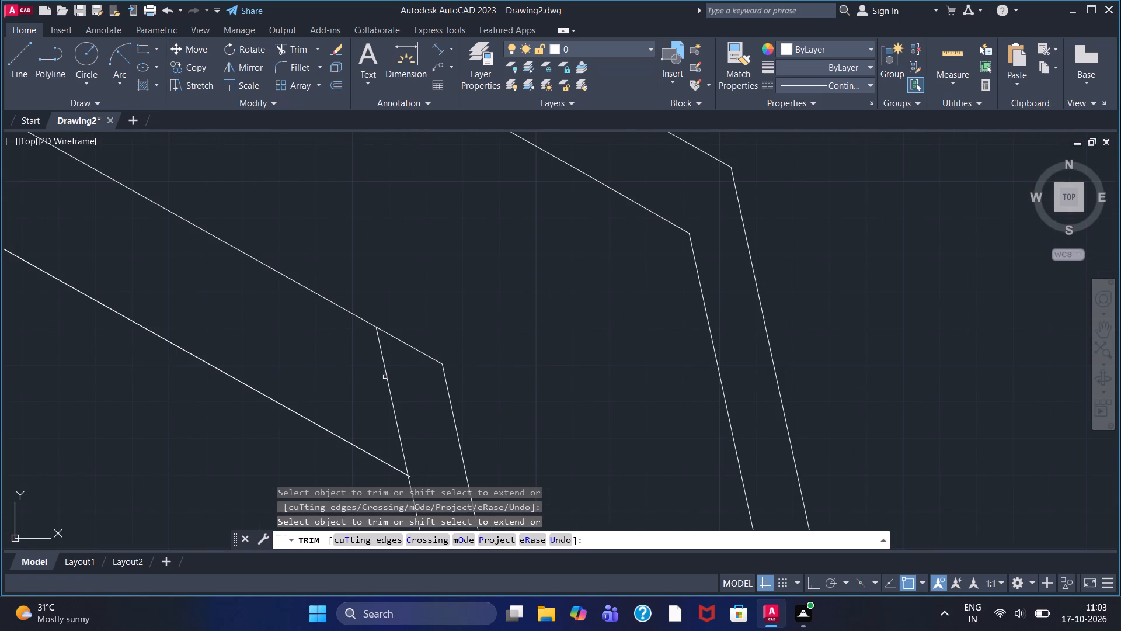
click(387, 377)
Trim the two steep wall lines and the steep inner border line back to the lower sloping inner border line.
scroll(440, 459, down, 4)
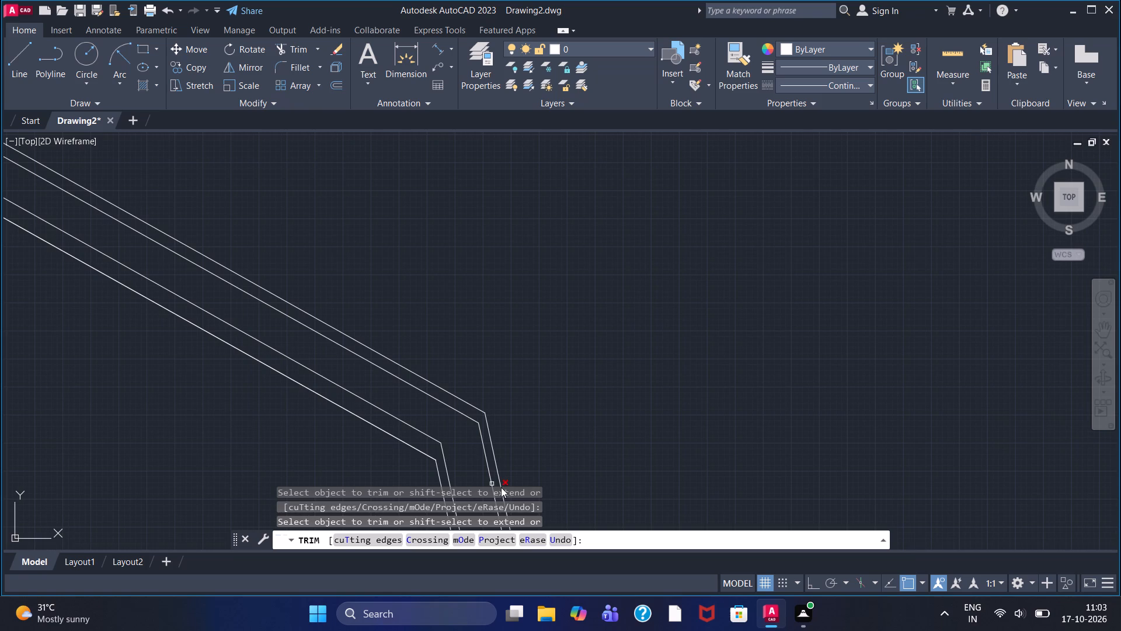
scroll(501, 487, down, 1)
middle_drag(572, 426, 581, 269)
scroll(577, 327, down, 1)
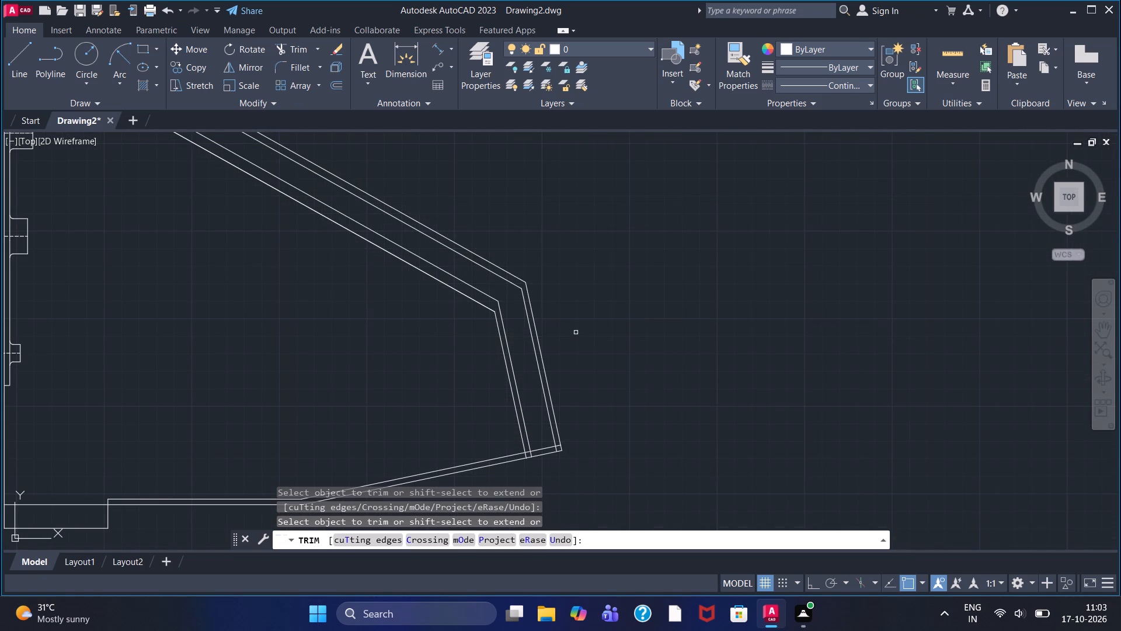
scroll(542, 446, up, 1)
middle_drag(534, 417, 583, 286)
scroll(583, 318, up, 4)
click(445, 396)
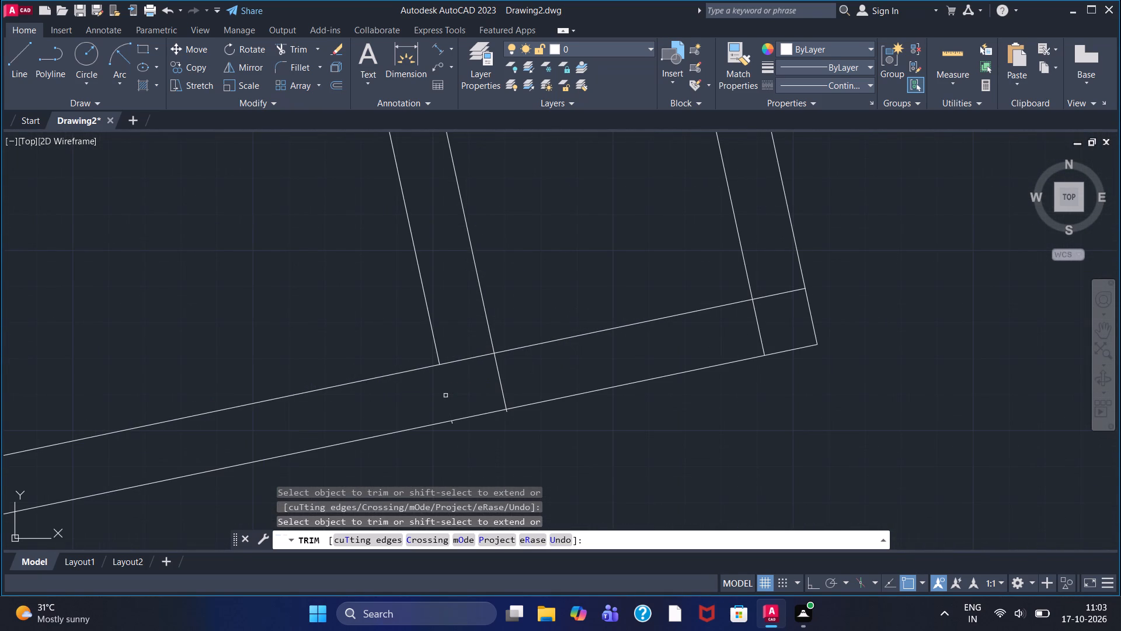
click(500, 384)
click(758, 321)
Remove the two leftover line stubs crossing the outer edge of the lower sloping border.
scroll(518, 393, up, 3)
middle_drag(442, 392, 602, 255)
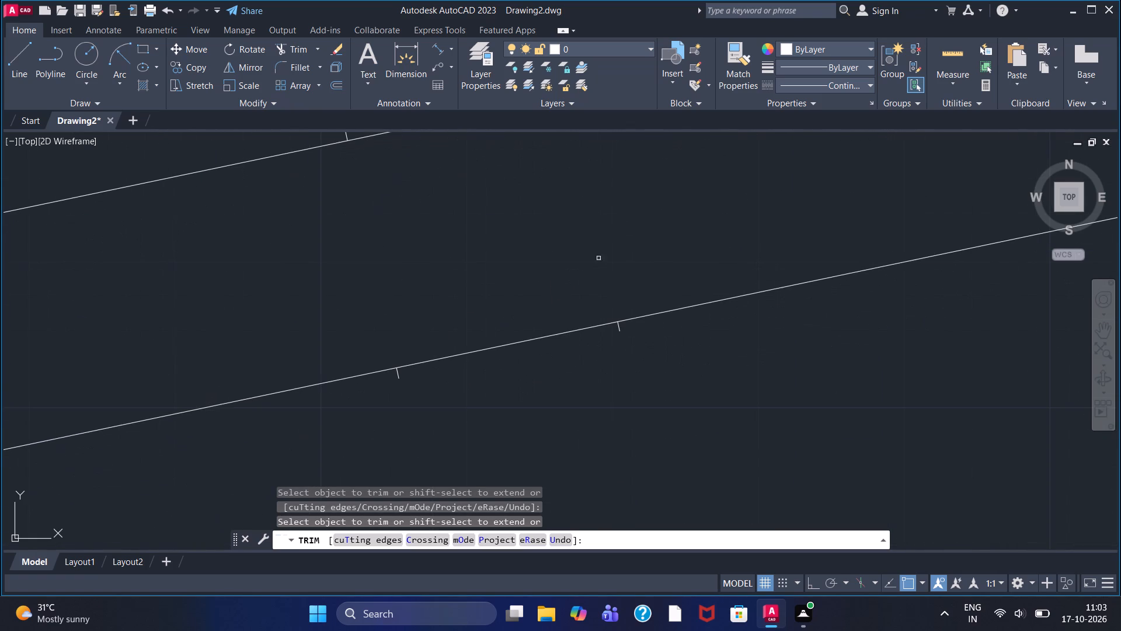
click(397, 378)
click(619, 328)
Trim away the horizontal line crossing the rectangular step at the outline's lower-left corner.
scroll(611, 330, down, 4)
scroll(807, 363, down, 1)
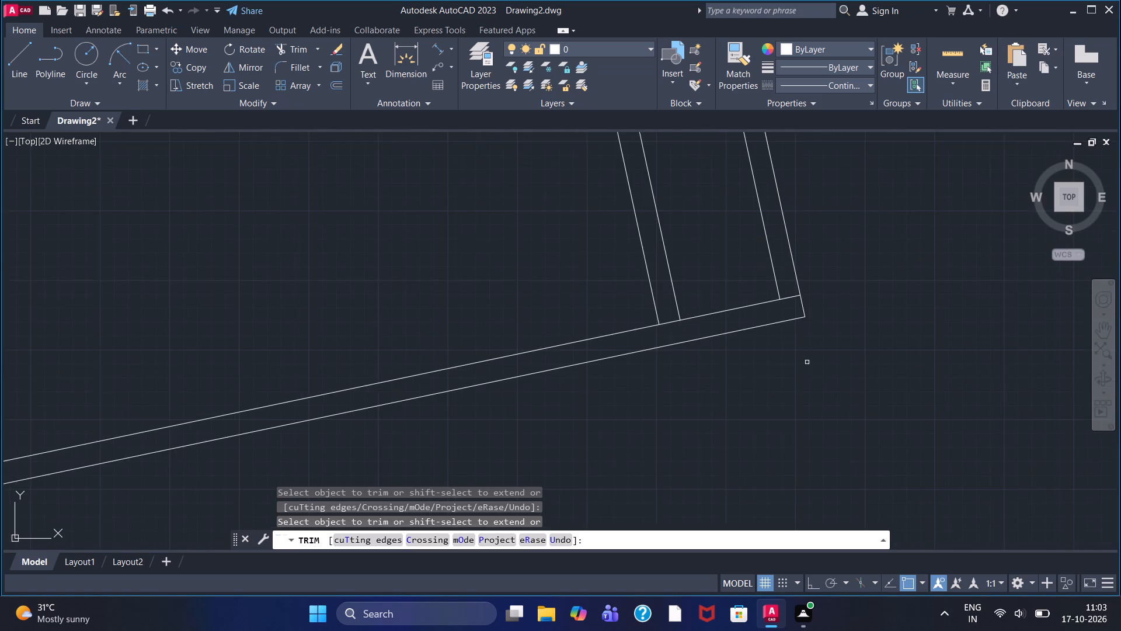
scroll(807, 359, down, 3)
scroll(848, 235, down, 1)
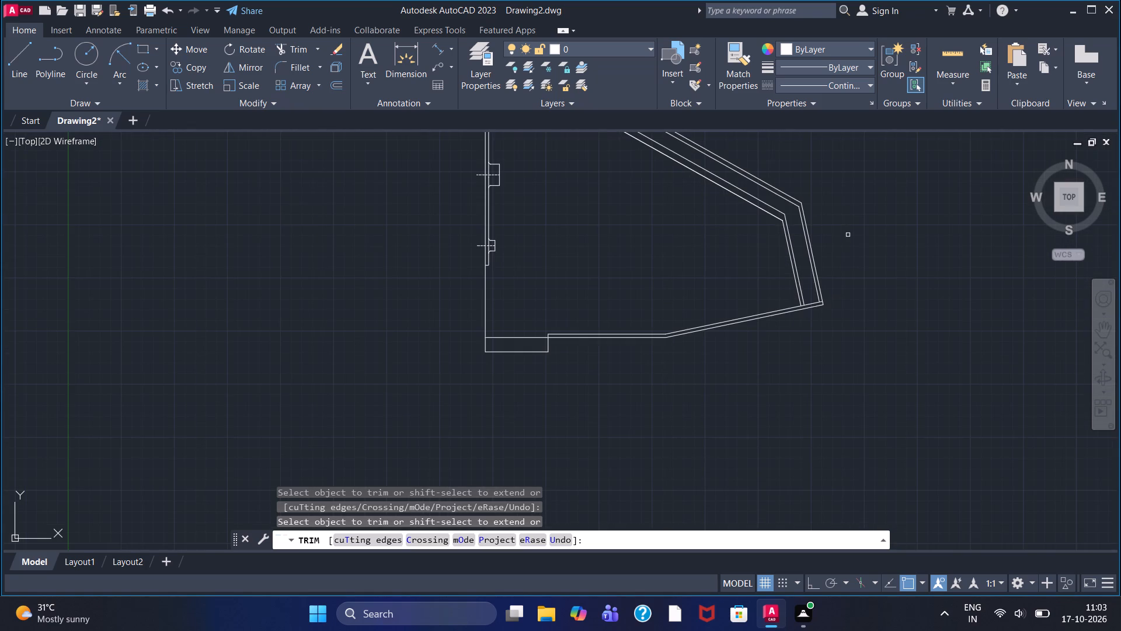
click(507, 338)
With Ortho on, draw a vertical line from the bottom inner border's bend up past the long sloping outer border.
scroll(712, 271, down, 1)
scroll(705, 280, up, 2)
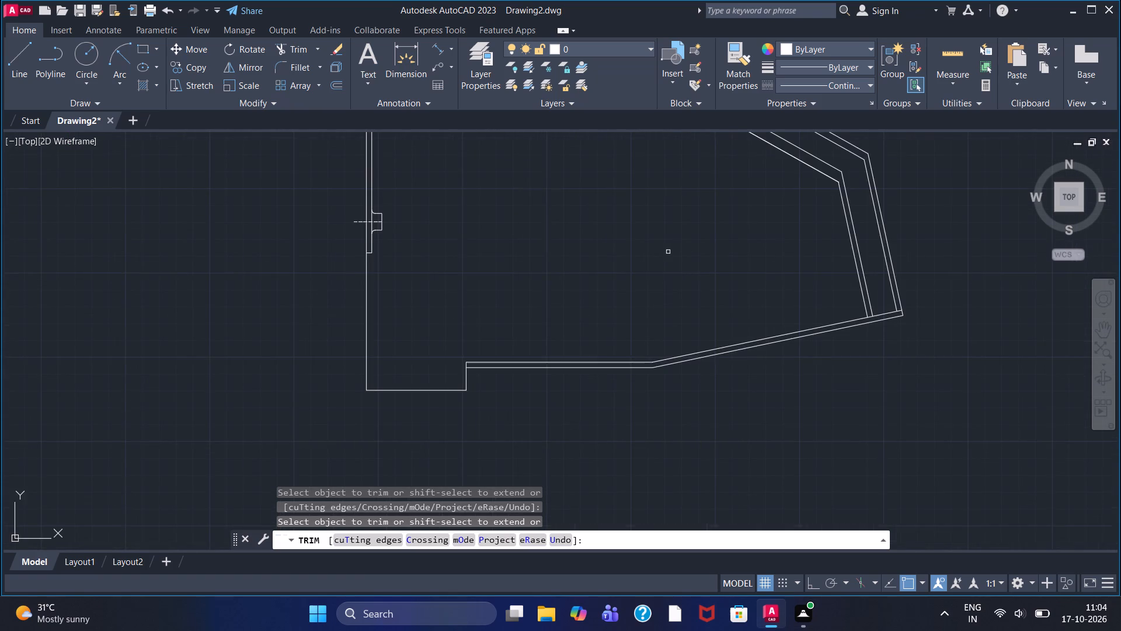
middle_drag(668, 251, 666, 415)
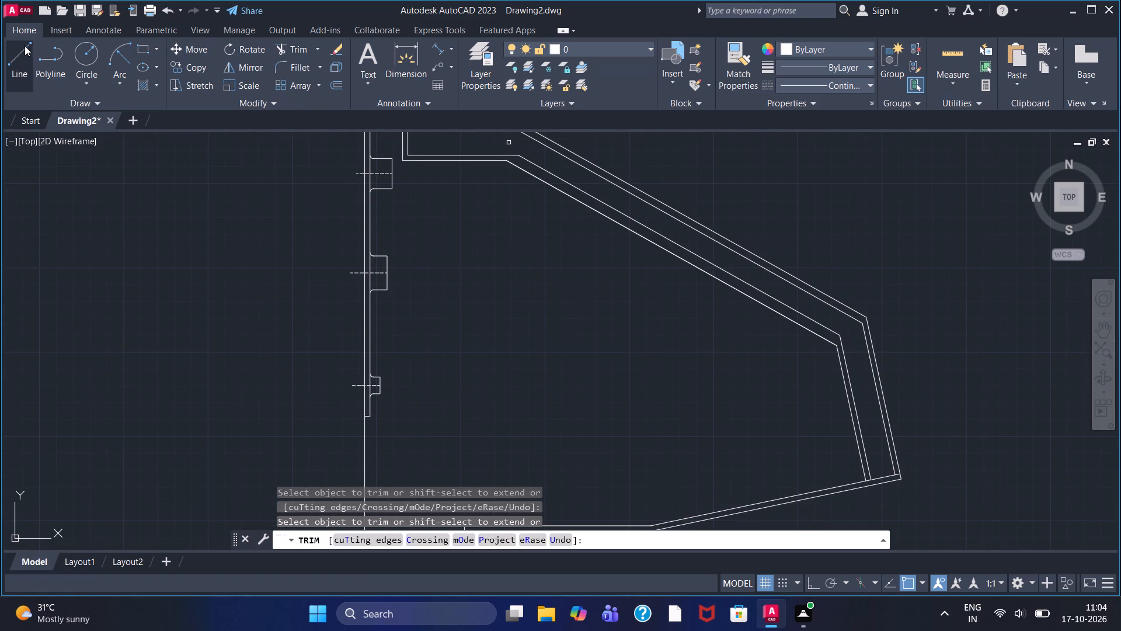
click(25, 46)
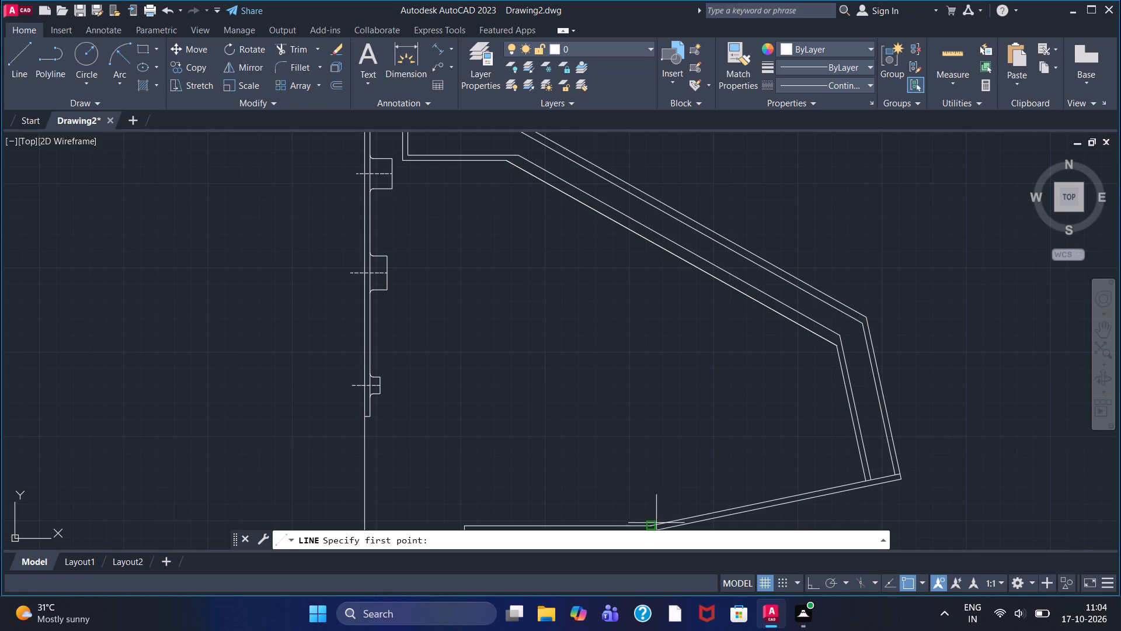
click(652, 527)
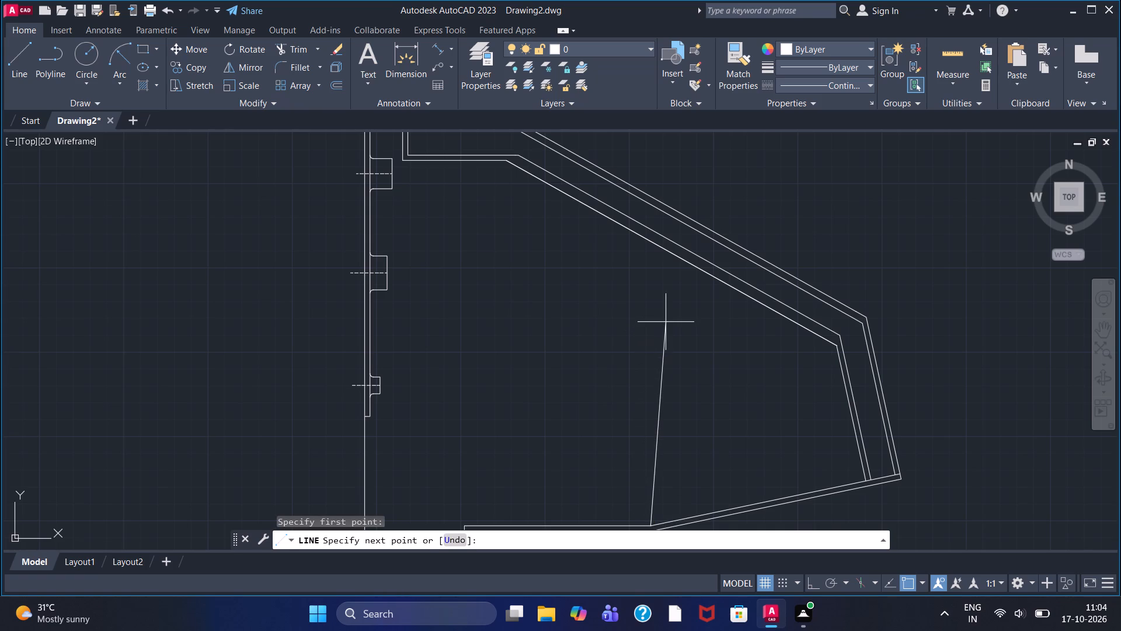
key(F8)
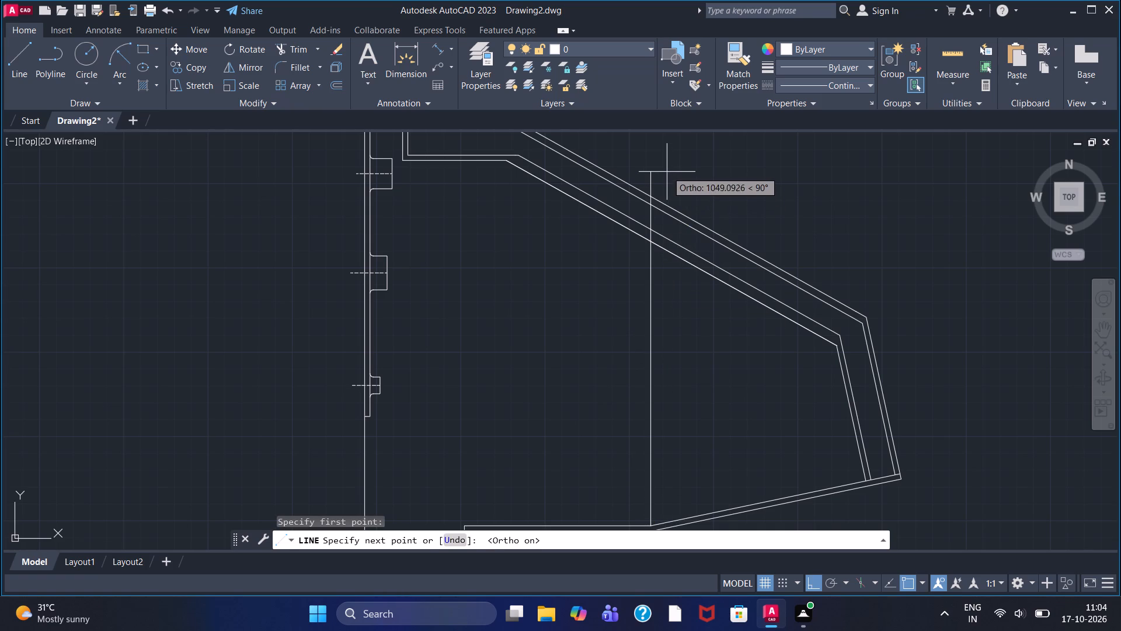
click(668, 155)
right_click(695, 155)
click(701, 160)
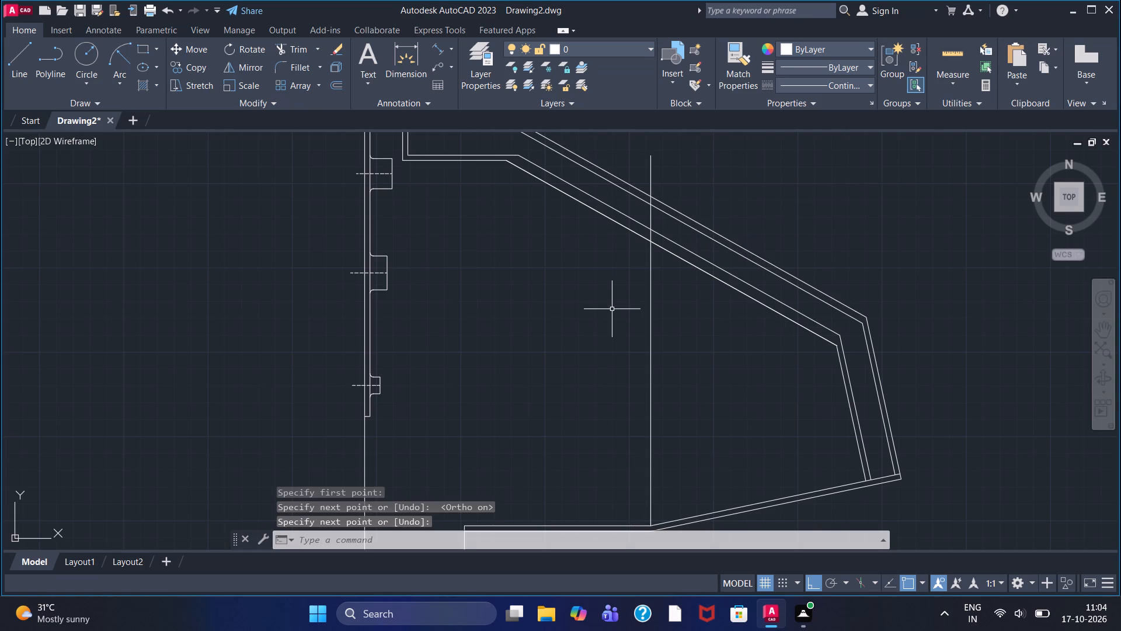
Offset the vertical line by 16 toward the filleted boxes using the Through option.
click(335, 85)
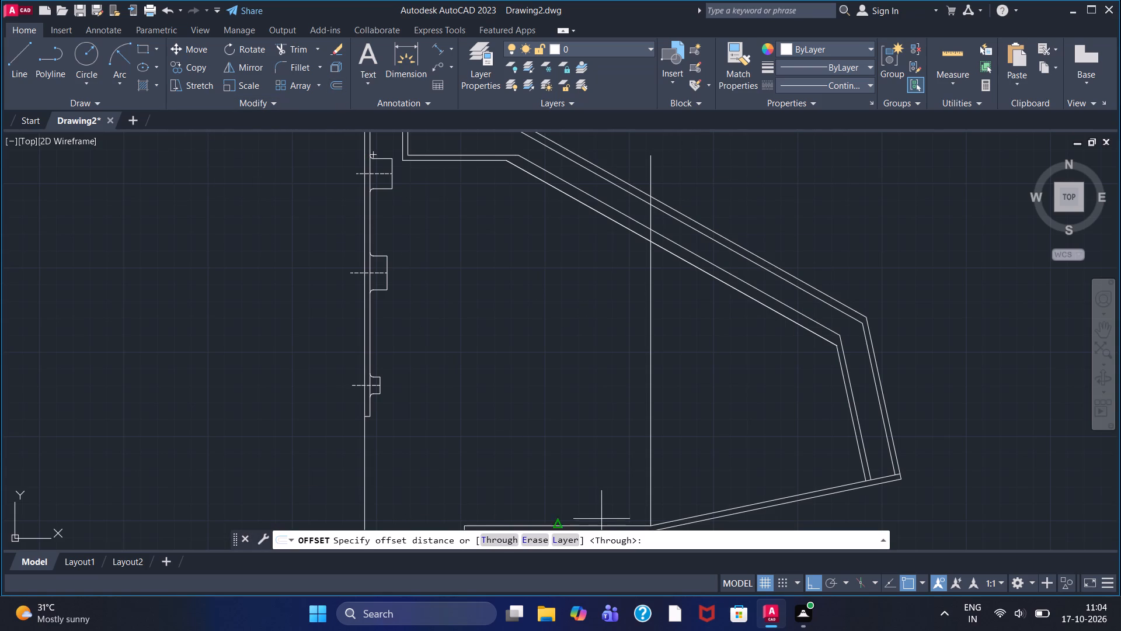
click(497, 542)
click(651, 430)
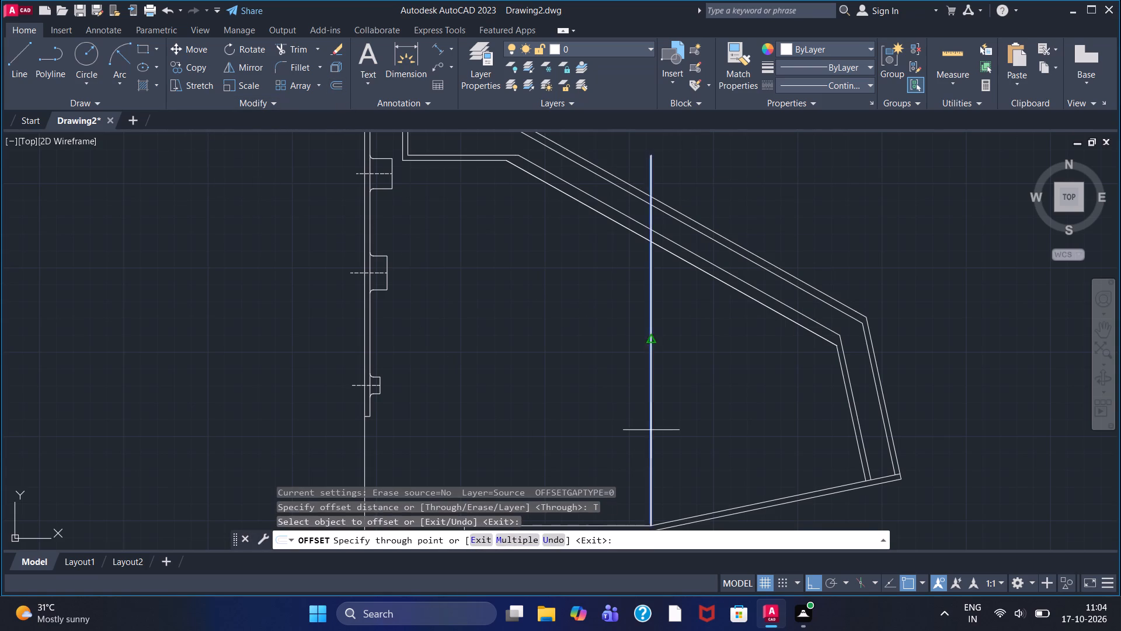
text(16)
key(Return)
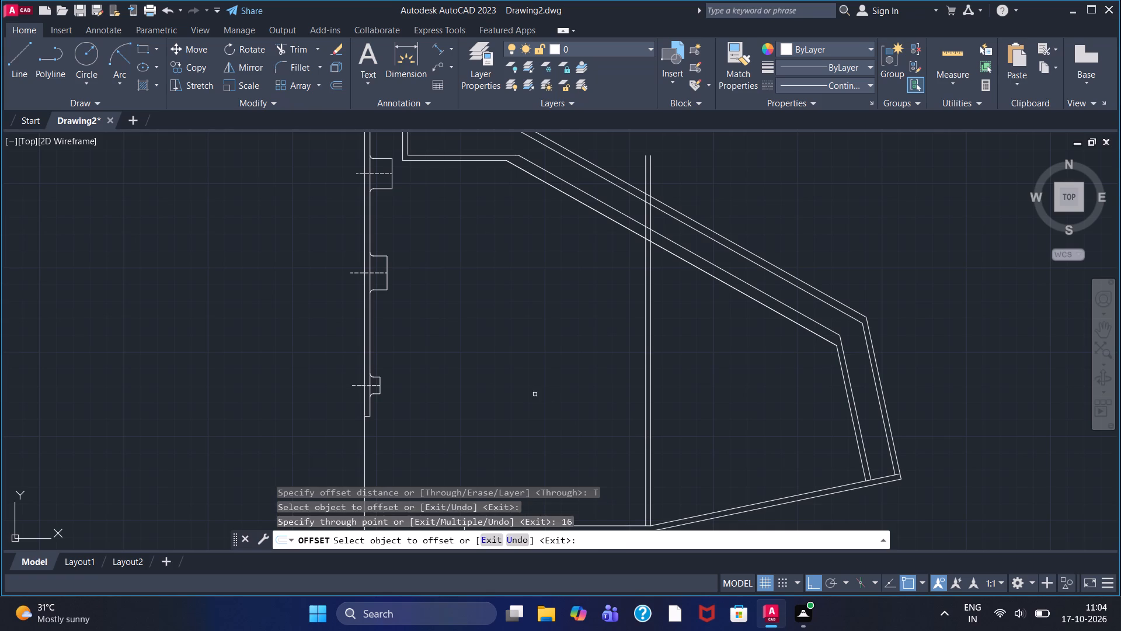
Trim both vertical lines back to the innermost sloping wall line, removing every segment across the wall and border above it.
click(283, 40)
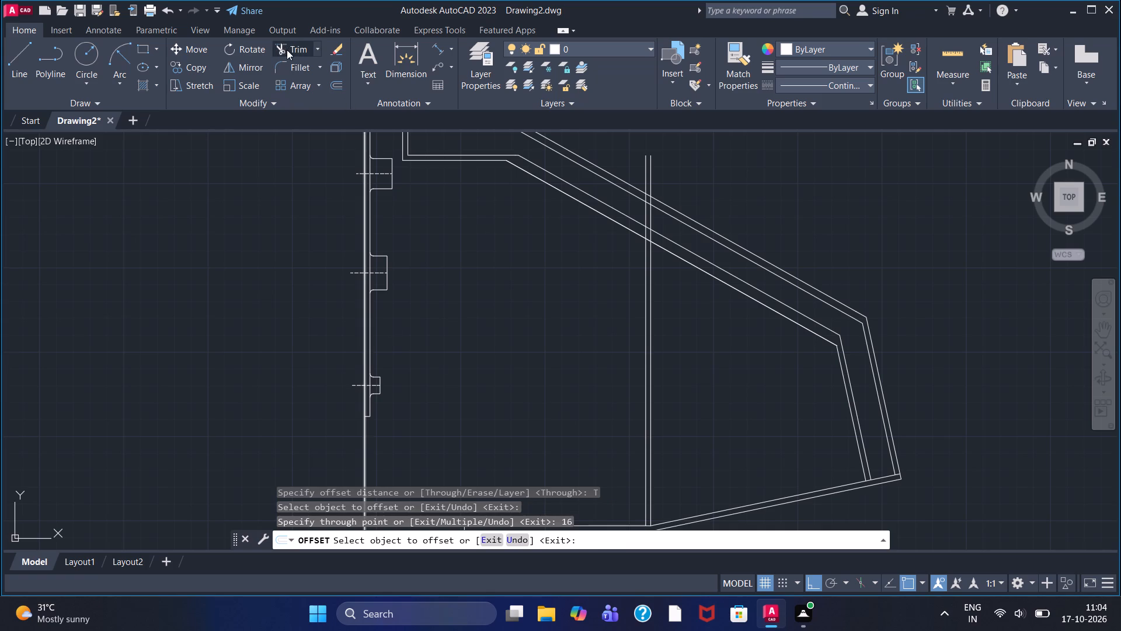
click(287, 50)
click(650, 172)
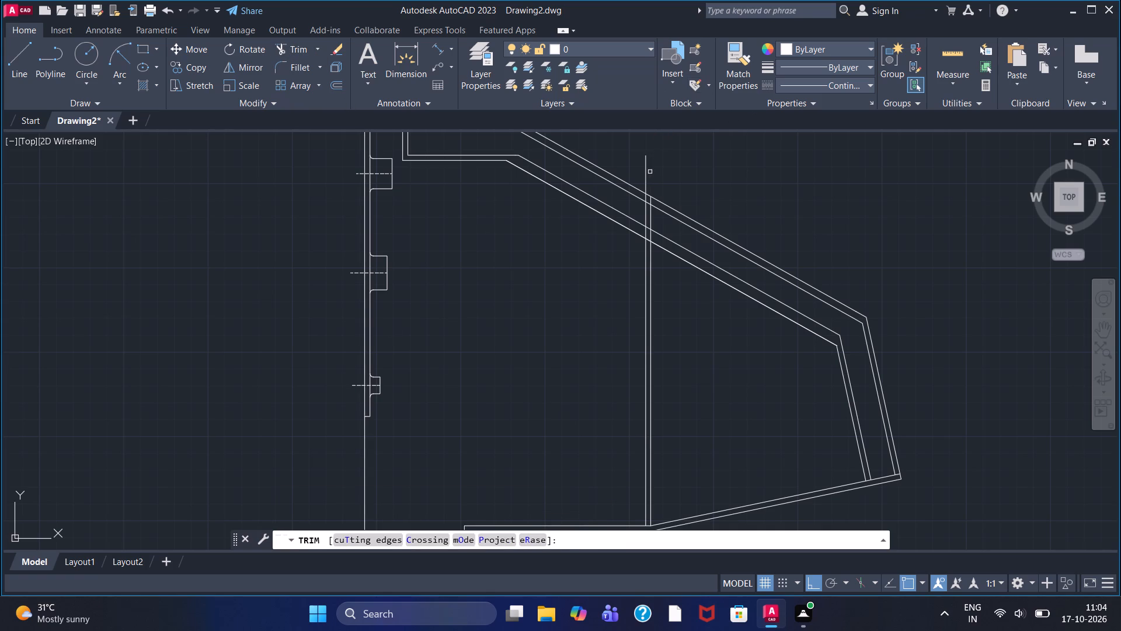
click(645, 171)
scroll(659, 184, up, 3)
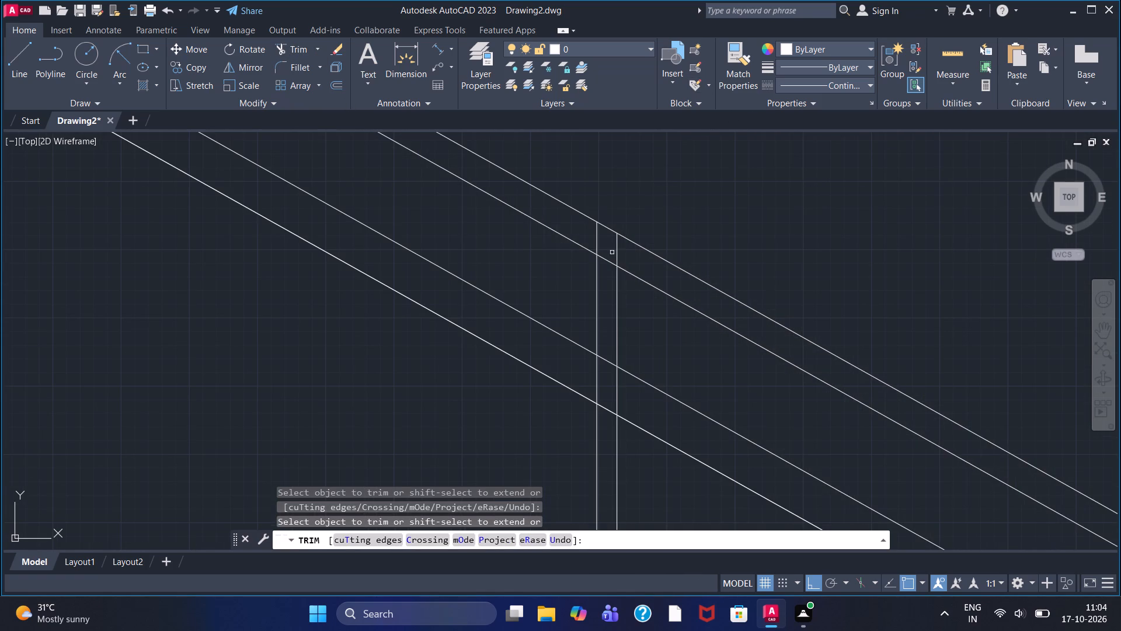
click(597, 239)
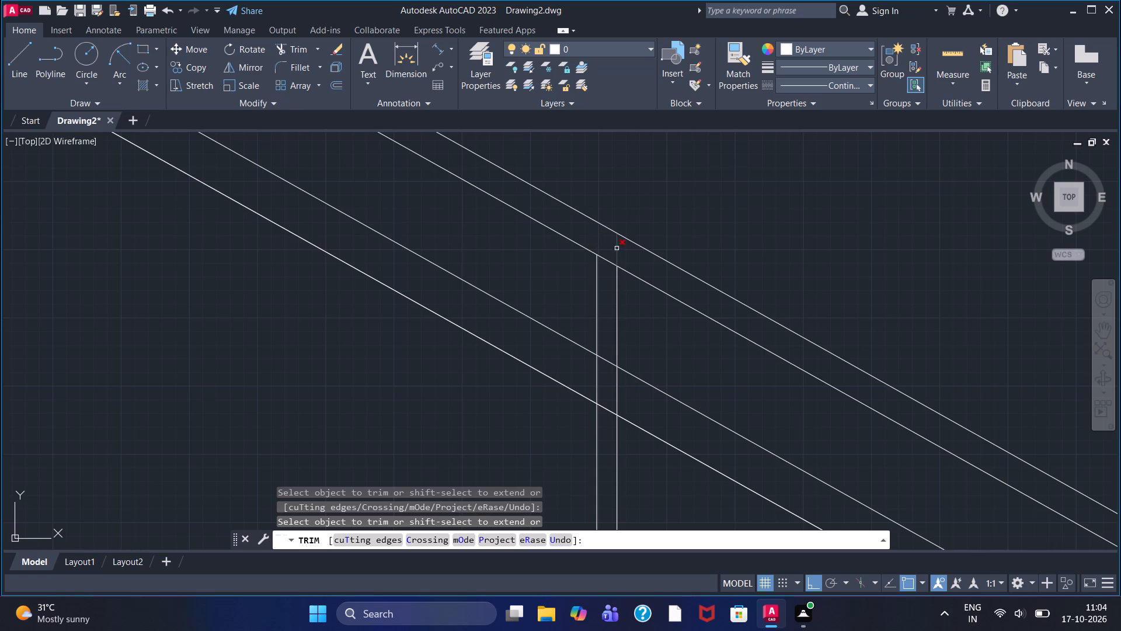
click(618, 249)
click(596, 279)
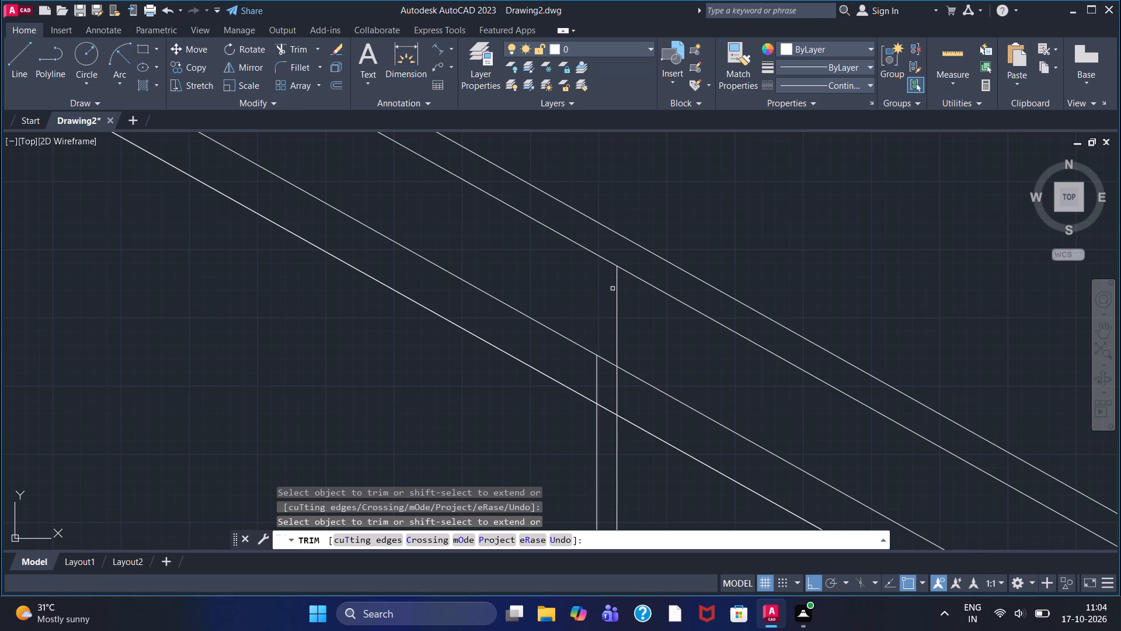
click(619, 294)
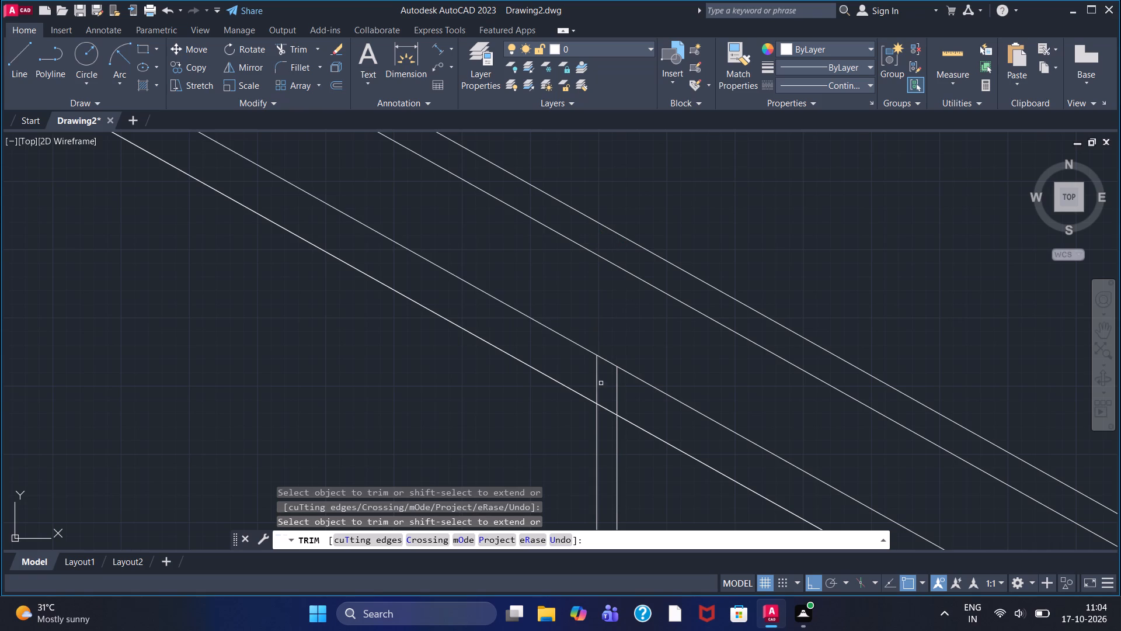
click(596, 382)
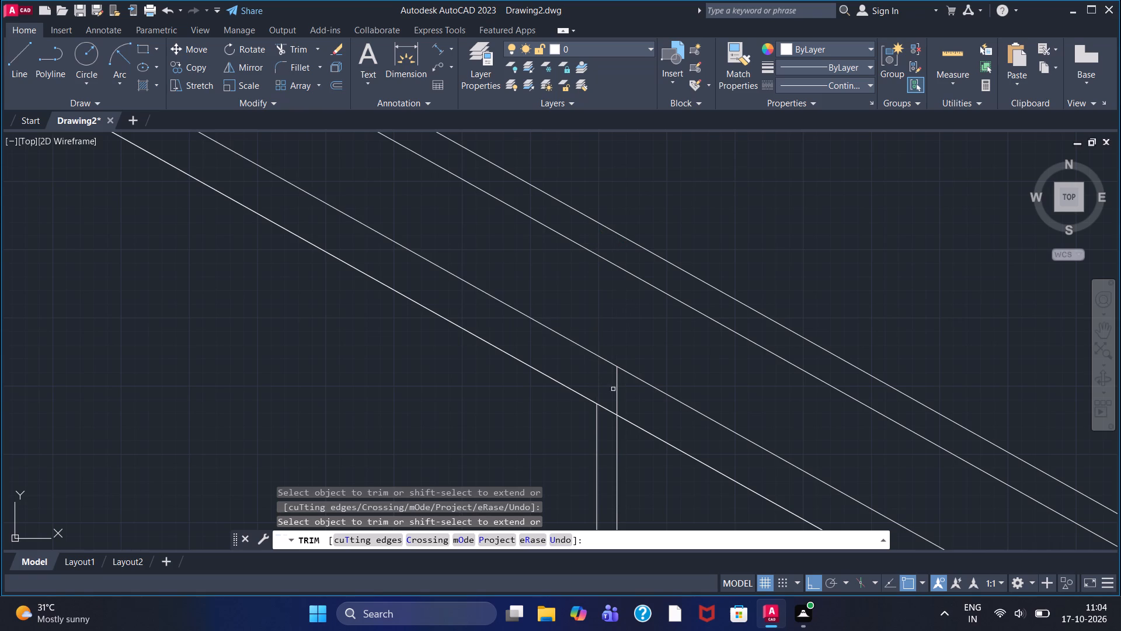
click(616, 390)
scroll(616, 428, down, 3)
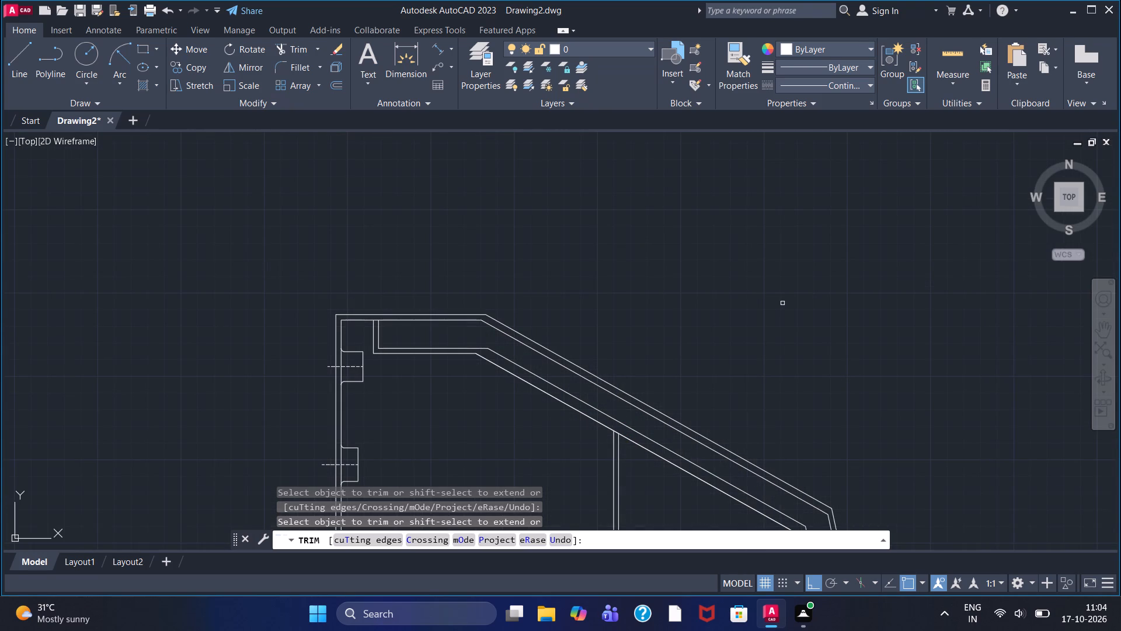
key(Escape)
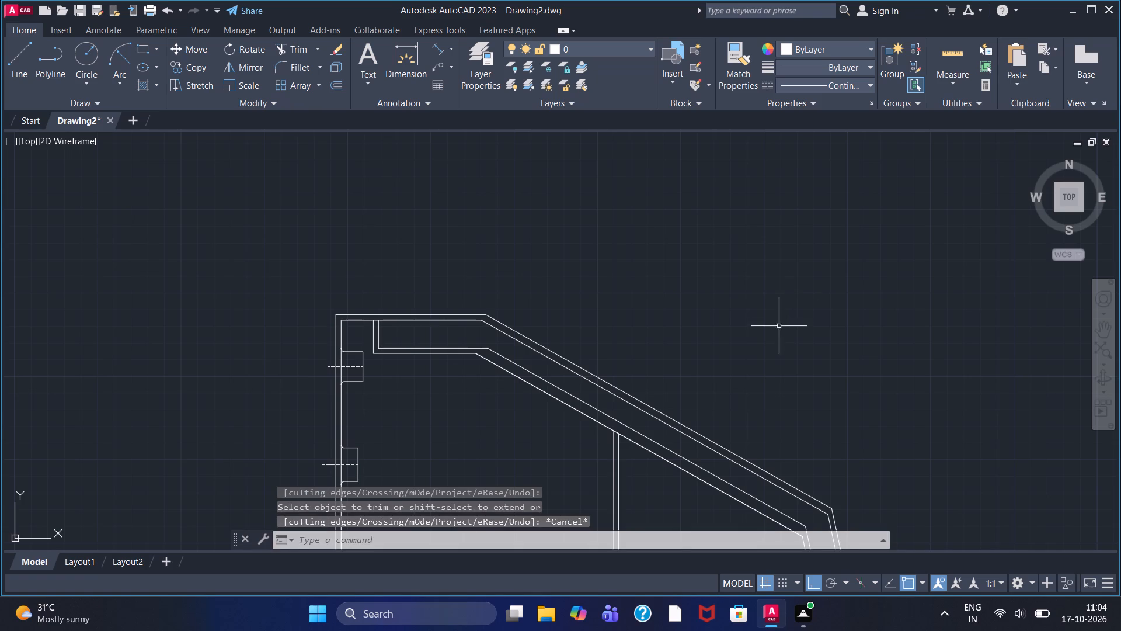
Draw a horizontal line from the inner side border, between the middle and lower filleted boxes, across both vertical partition lines.
middle_drag(767, 334, 795, 181)
scroll(761, 258, down, 1)
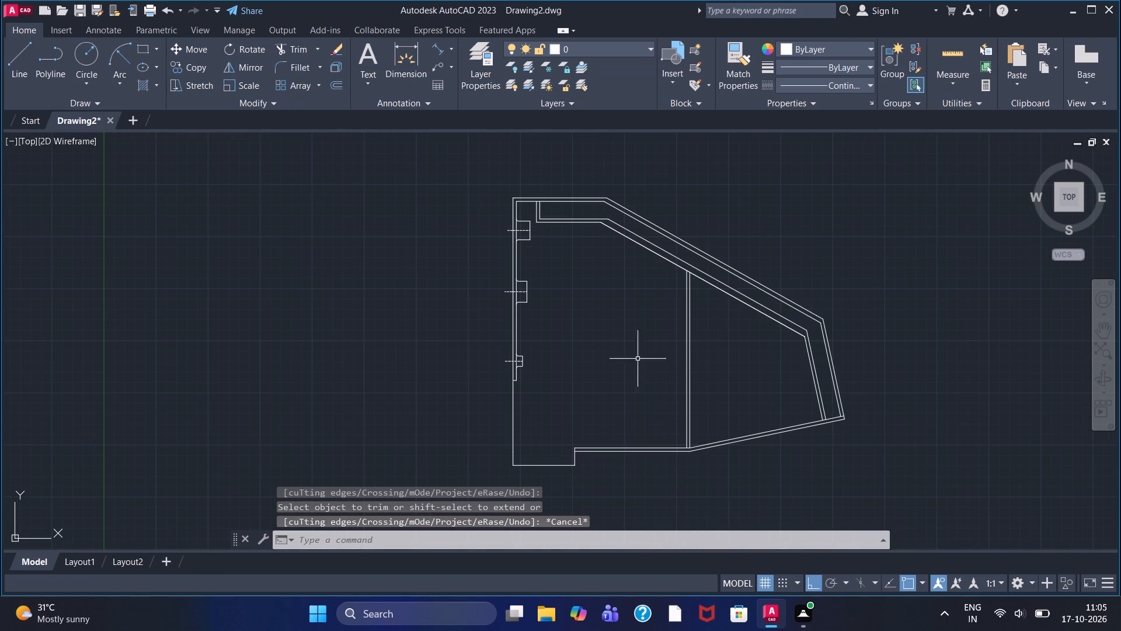
click(15, 61)
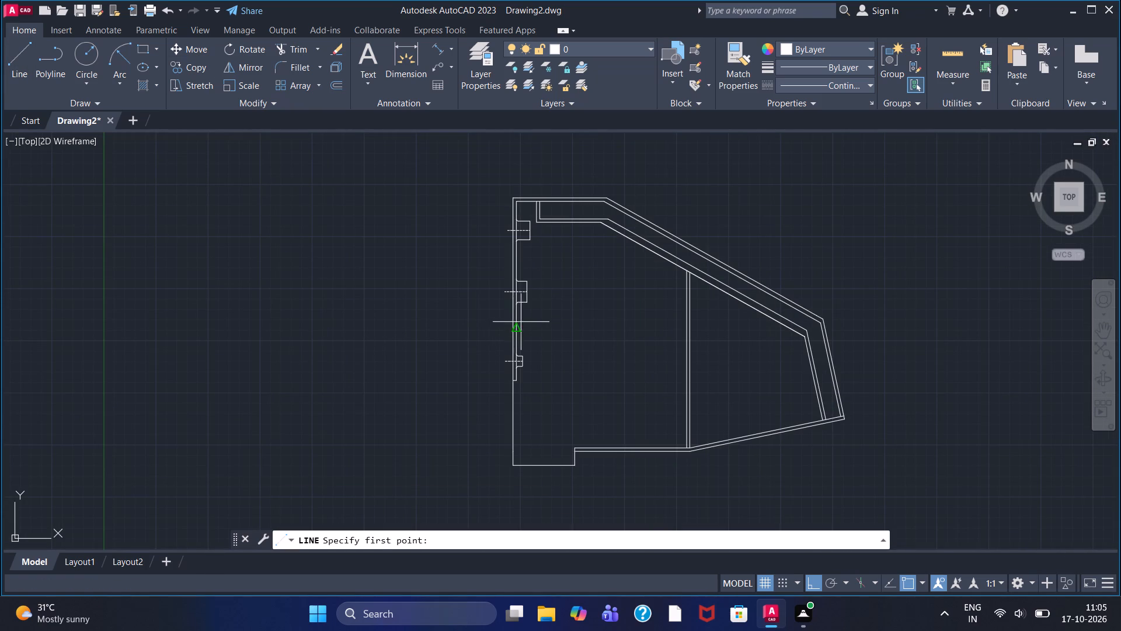
scroll(521, 320, up, 2)
click(504, 340)
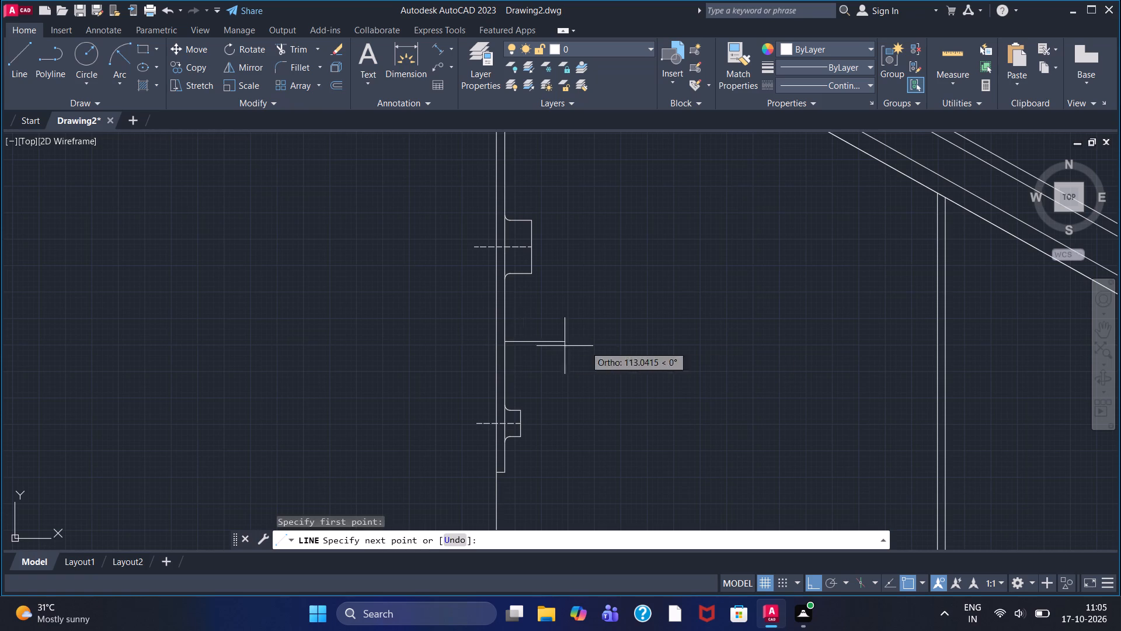
click(972, 332)
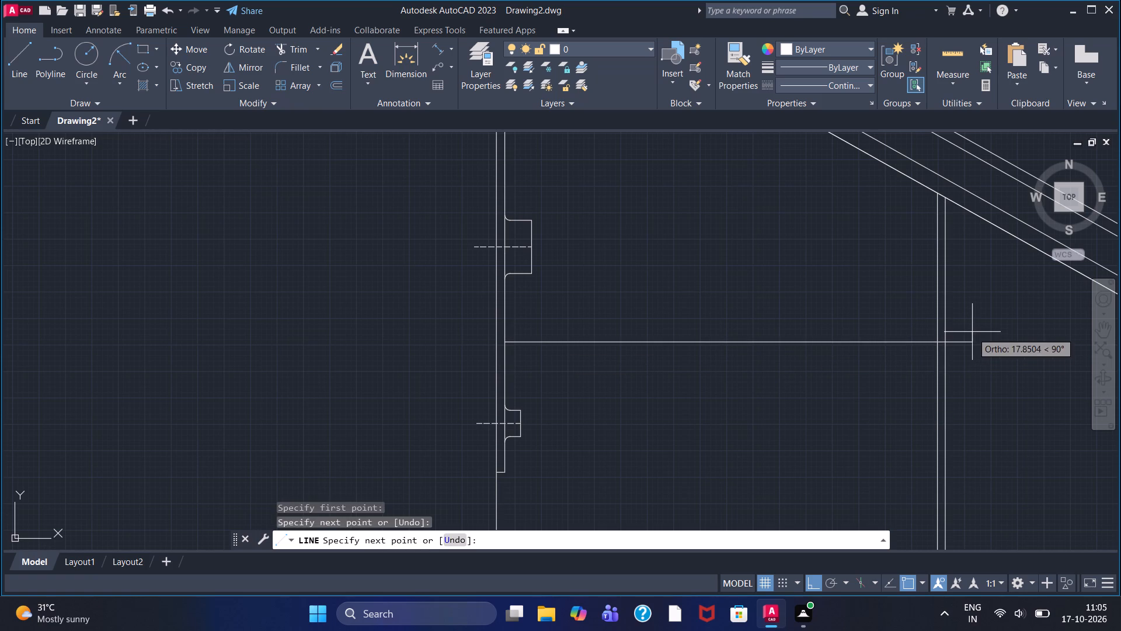
right_click(973, 331)
click(1000, 336)
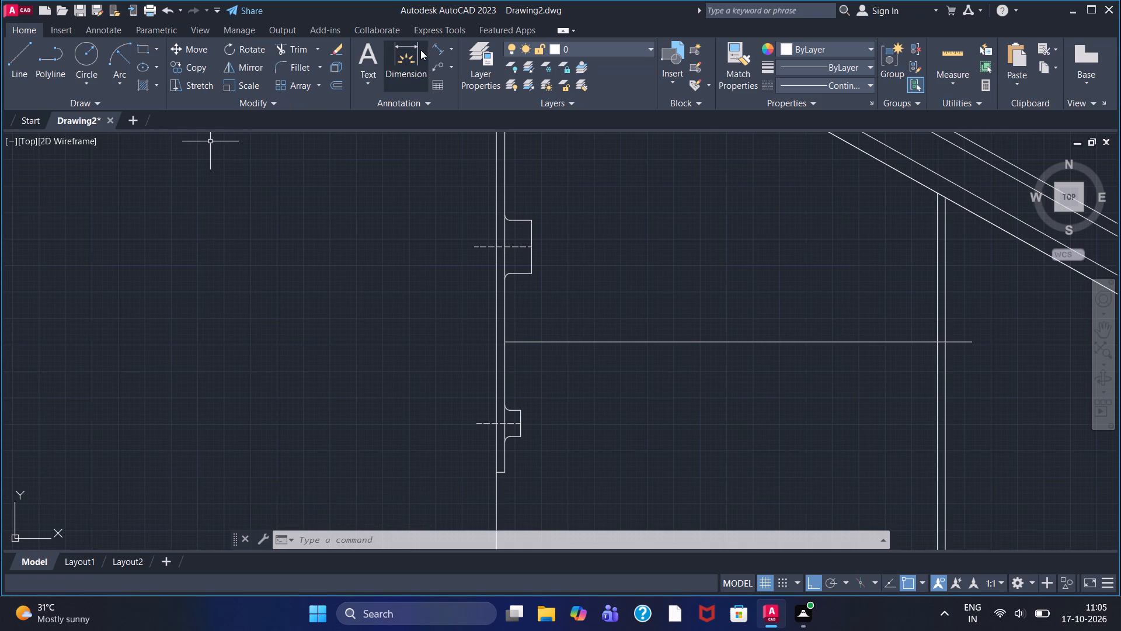
Offset the horizontal line downward with the Through option, entering 16.
click(333, 82)
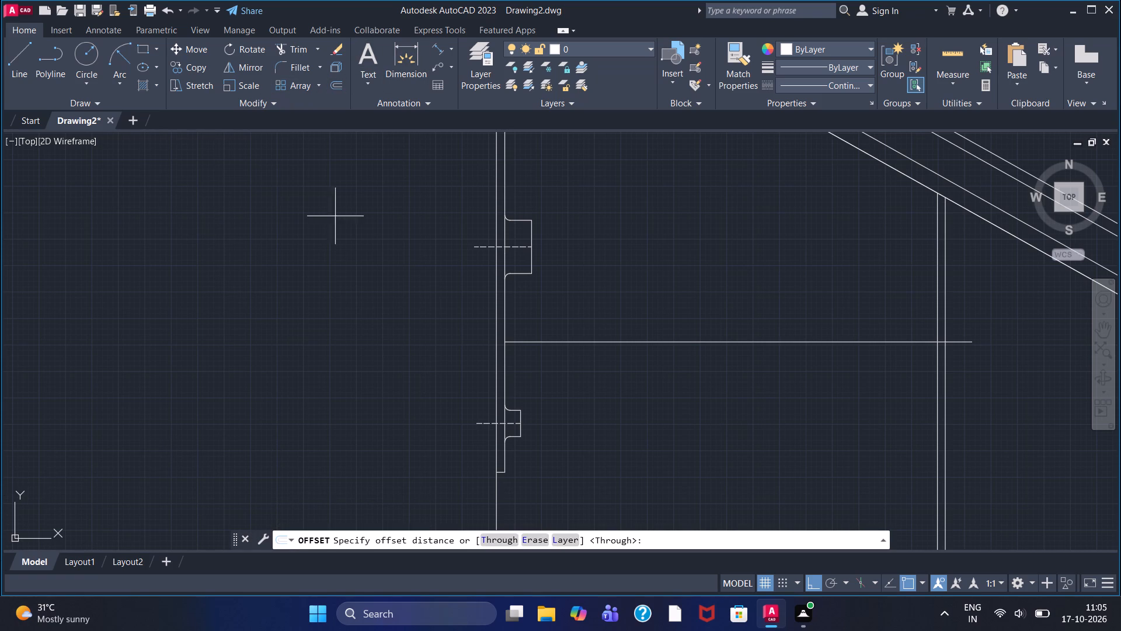
click(505, 538)
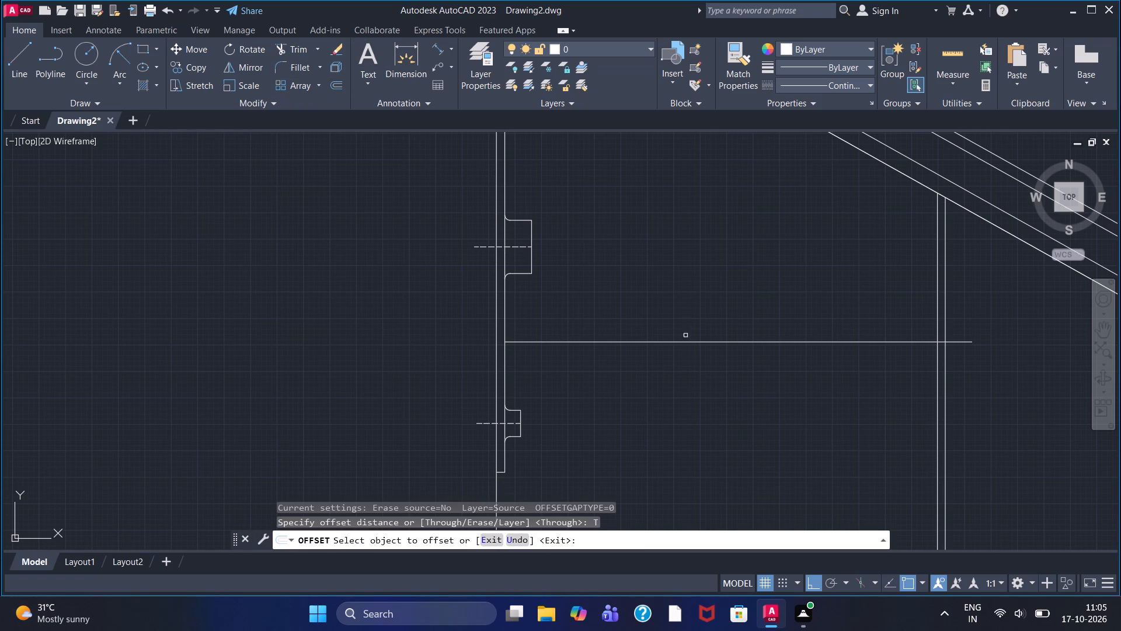
click(692, 343)
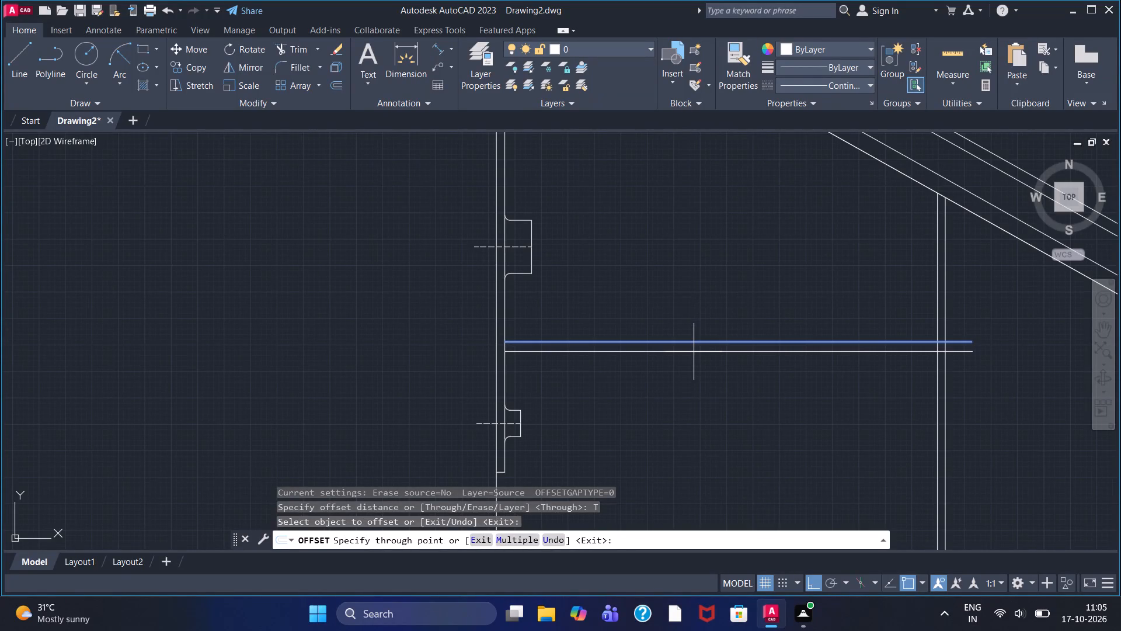
key(1)
key(6)
key(Return)
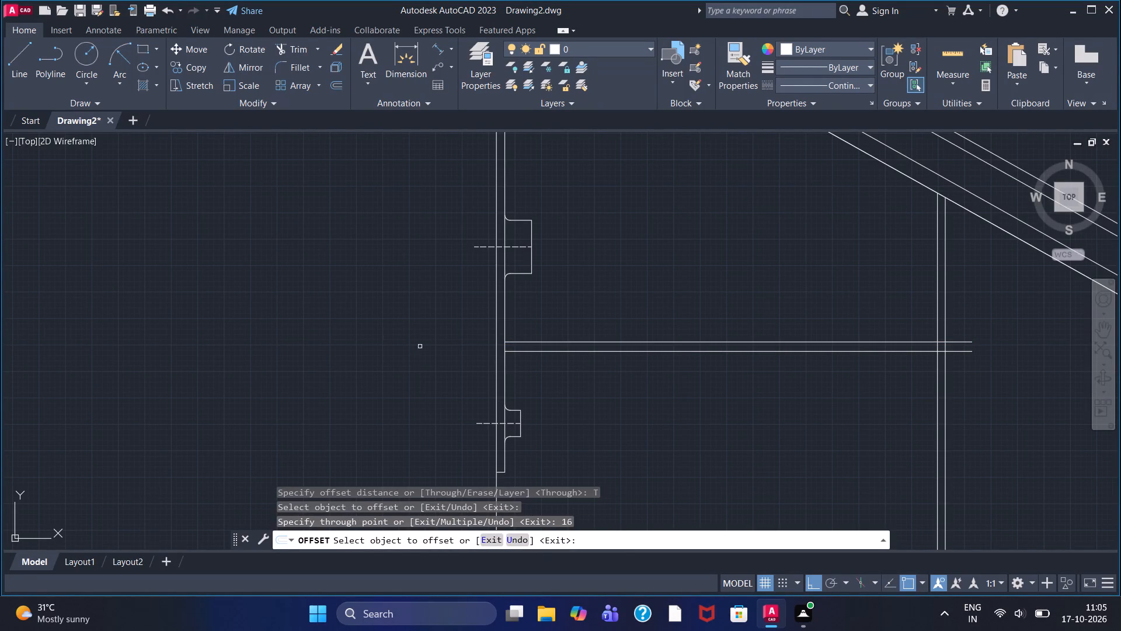
Trim both horizontal lines back to the partition line nearest the filleted boxes, removing the overhangs and the segments inside the partition.
click(280, 51)
click(972, 352)
click(967, 341)
scroll(943, 346, up, 2)
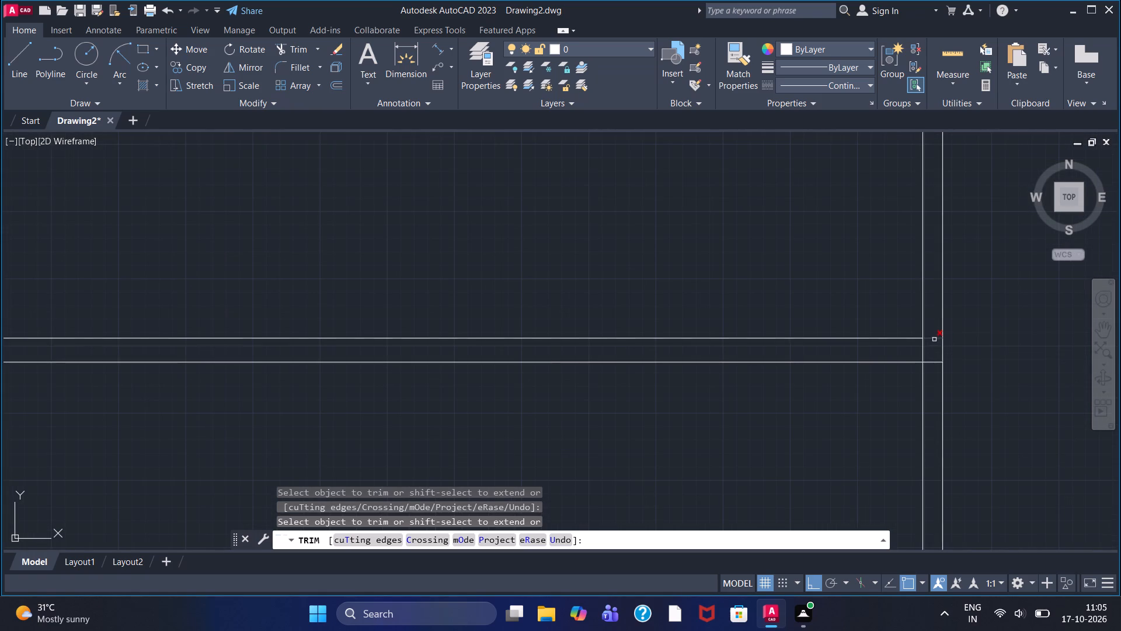
click(934, 336)
click(932, 379)
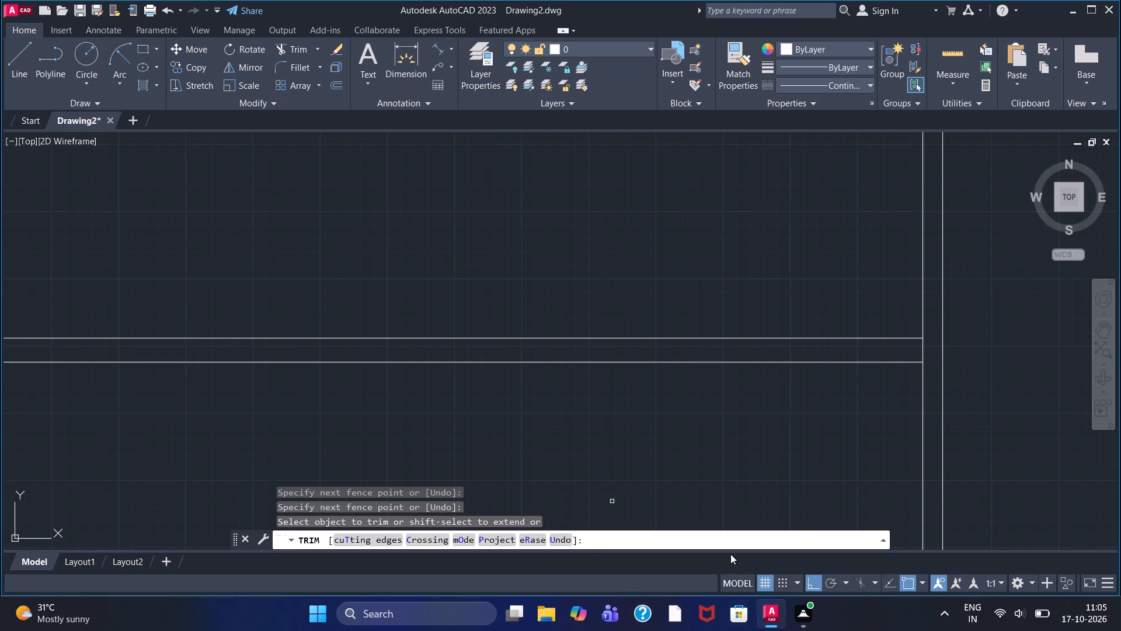
Below the horizontal wall, draw a 500 line from the partition toward the filleted boxes, continuing vertically down past the bottom border.
scroll(806, 413, down, 3)
middle_drag(775, 456, 769, 338)
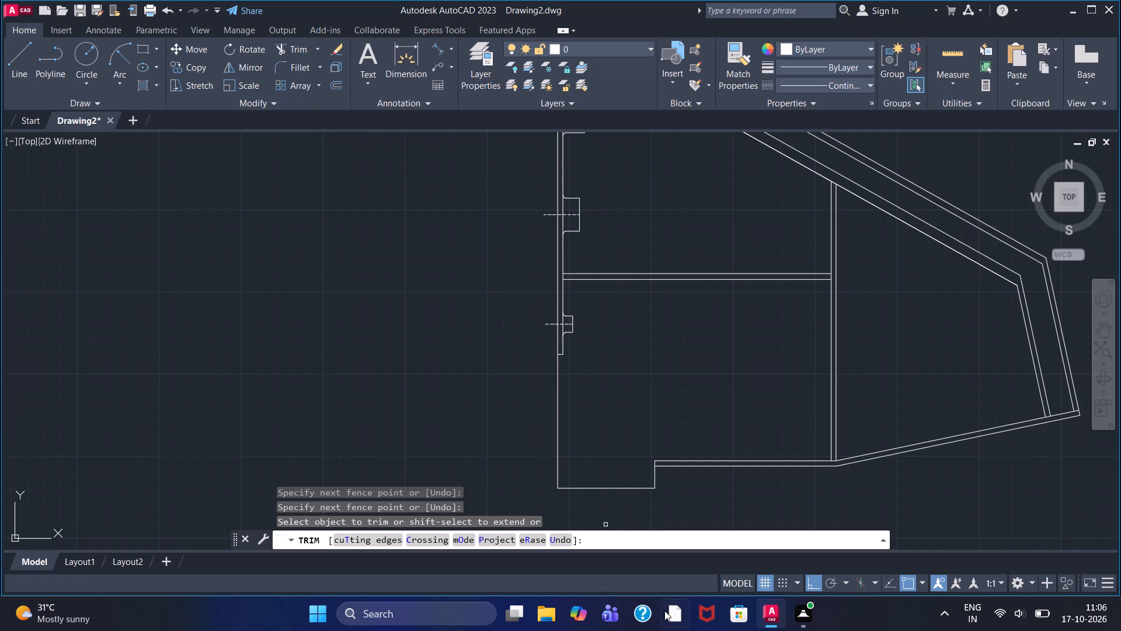
click(13, 52)
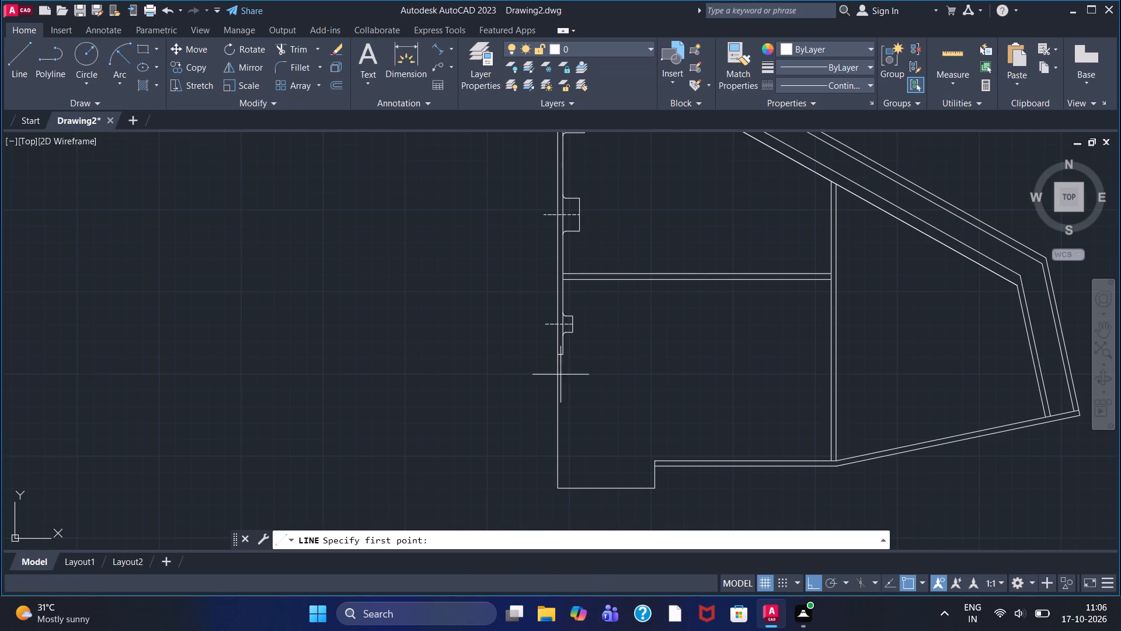
click(831, 320)
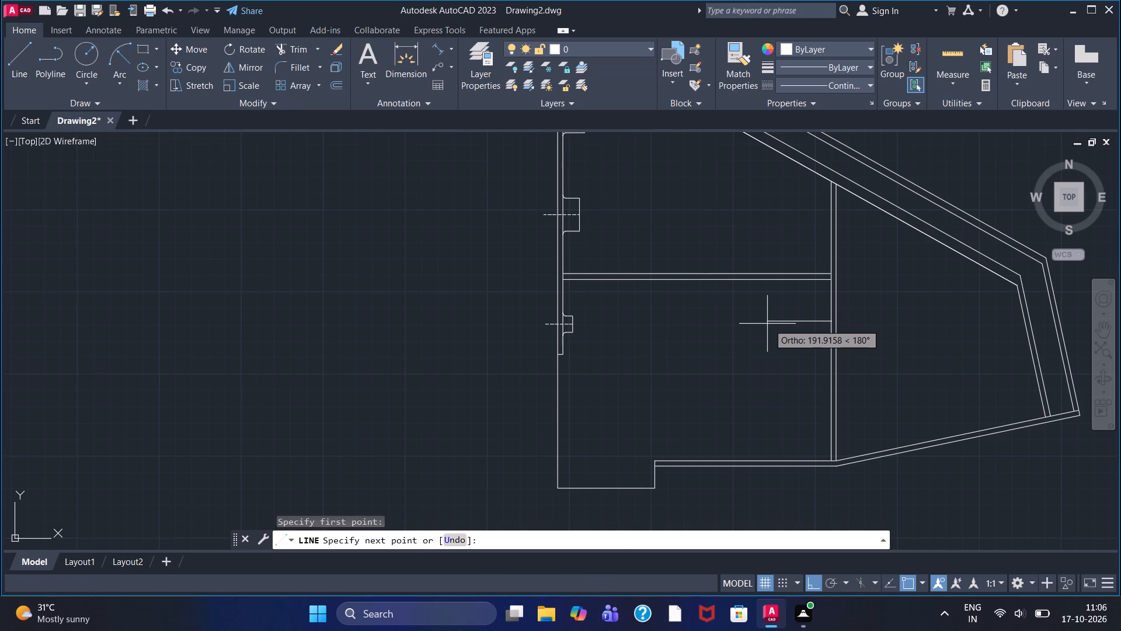
text(50)
key(0)
key(Return)
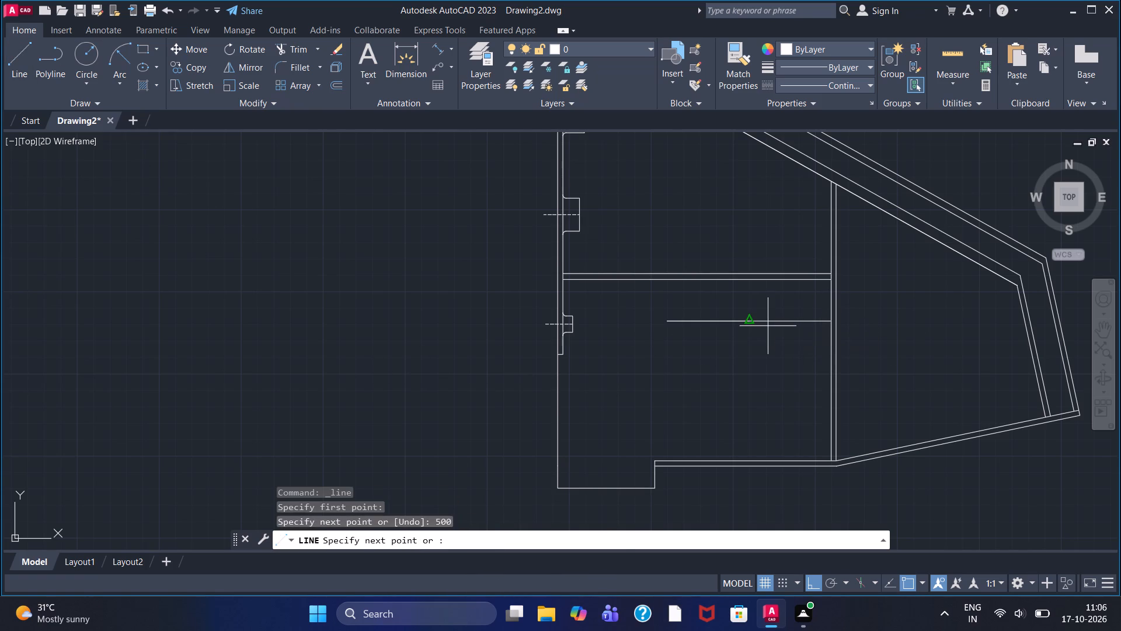
click(687, 483)
right_click(696, 481)
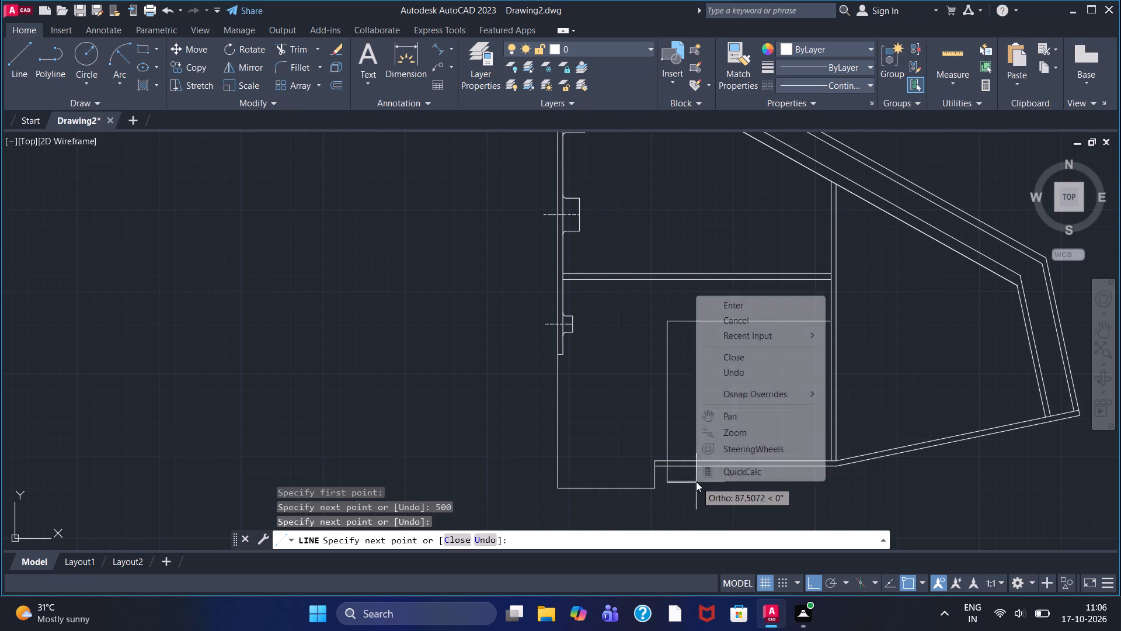
click(738, 305)
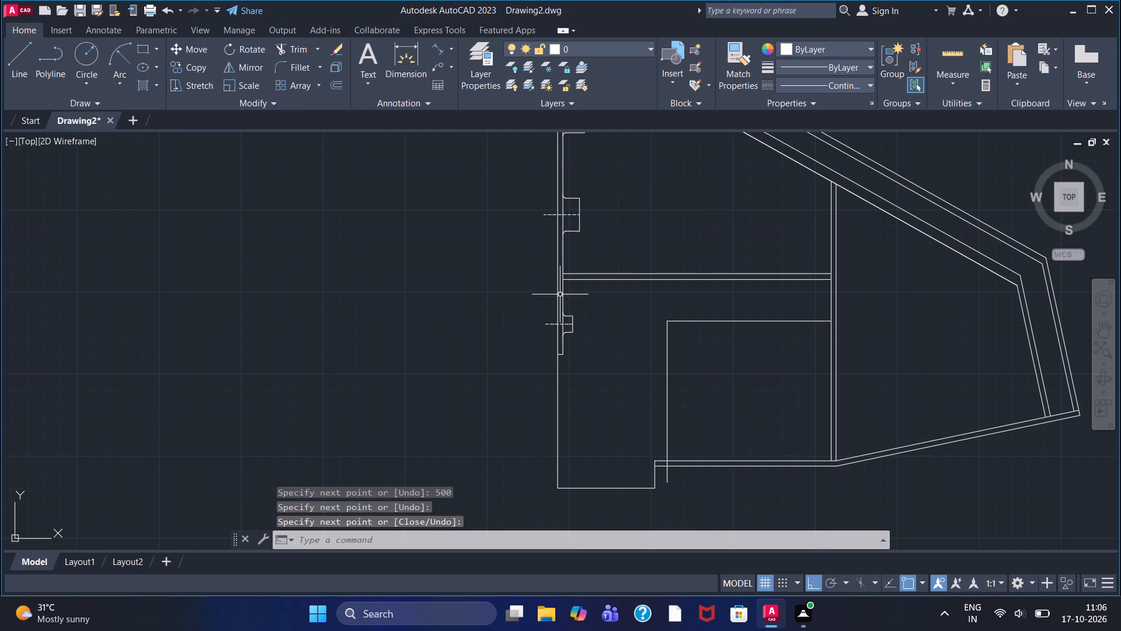
Offset the new horizontal and vertical lines toward the inside of the enclosed room with the Through option, entering 12 for each.
click(337, 85)
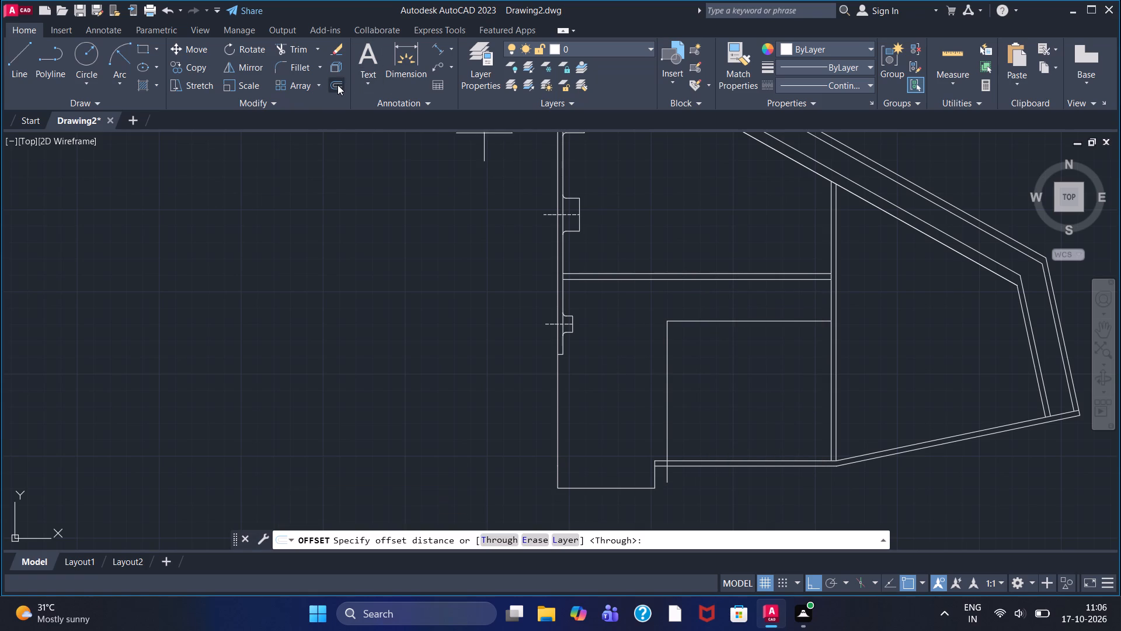
click(490, 544)
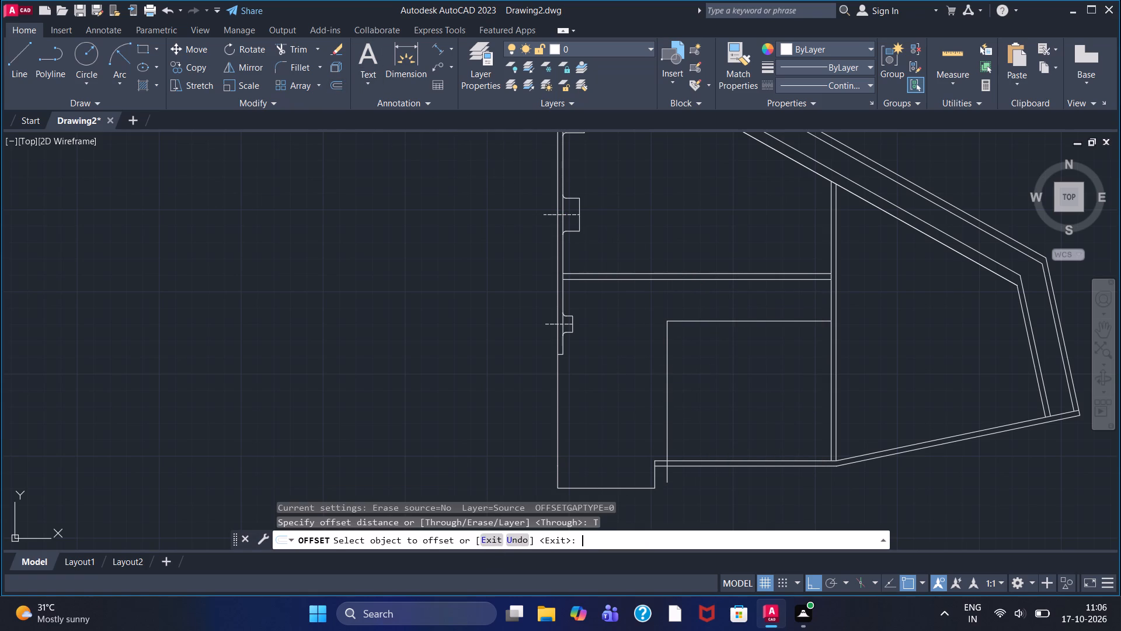
click(758, 322)
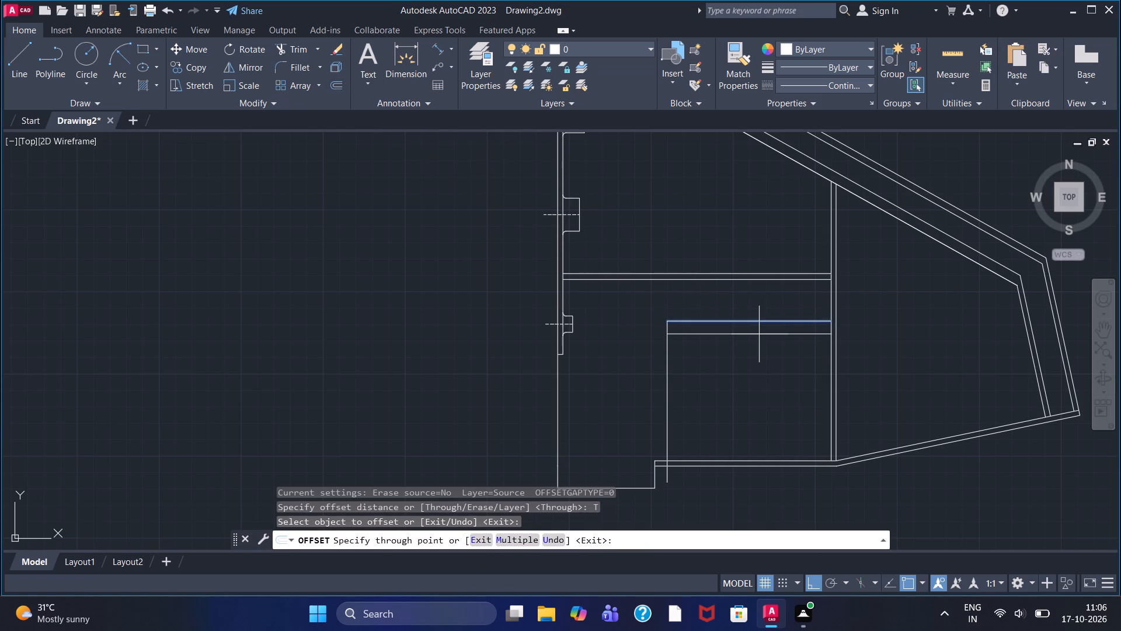
text(12)
key(Return)
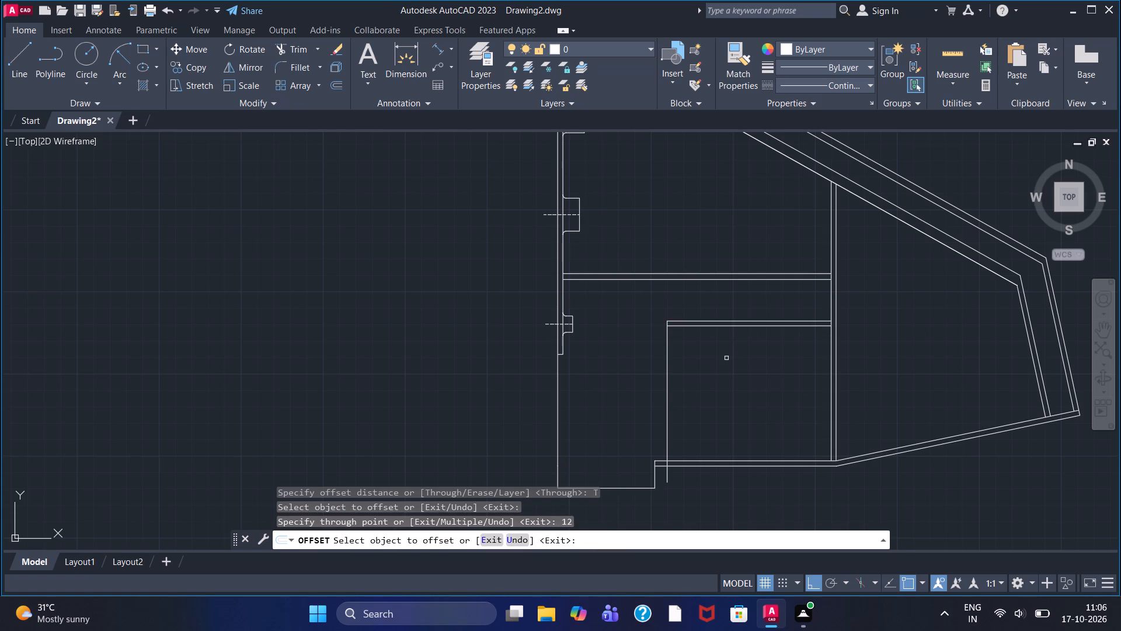
click(667, 377)
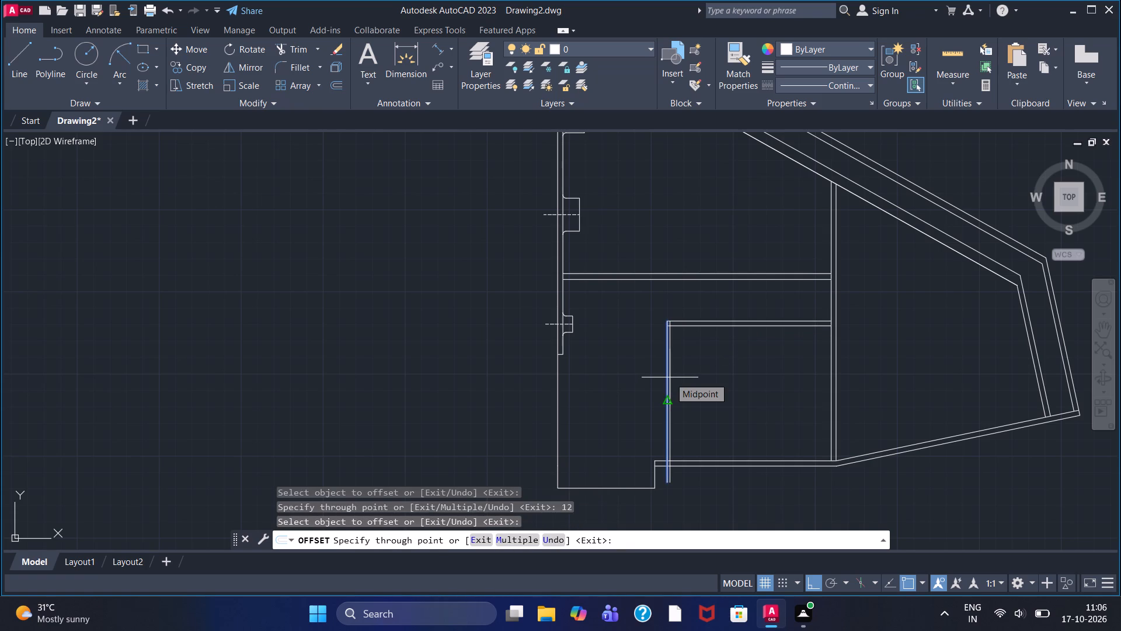
text(12)
key(Return)
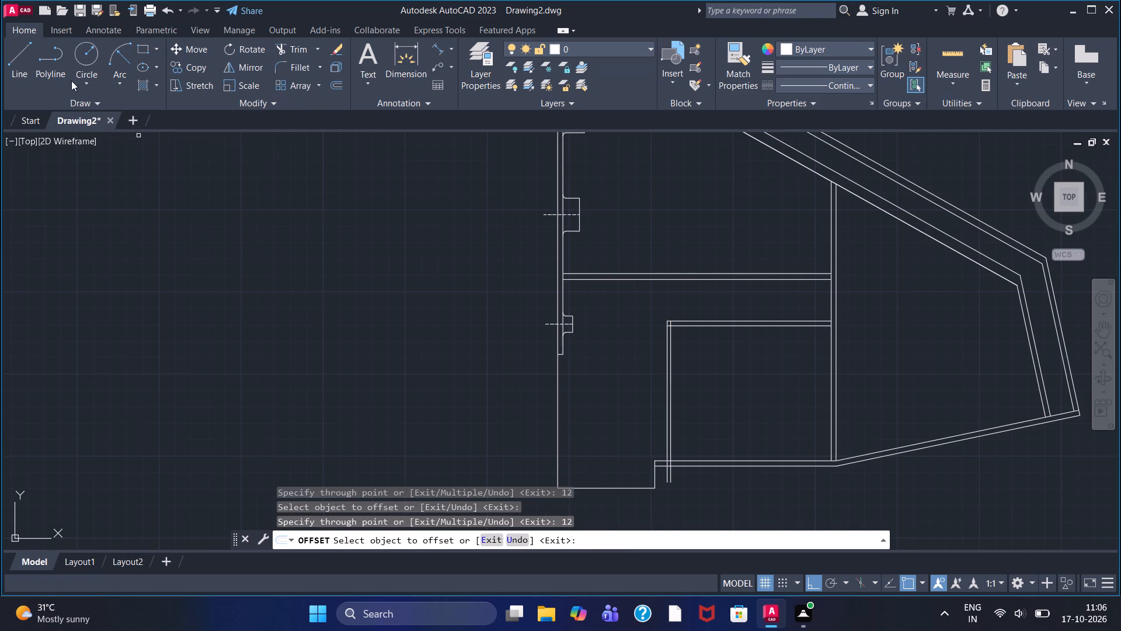
Trim the overlapping inner line ends at the new room's upper corner to leave a clean double-line corner.
click(297, 50)
scroll(695, 324, up, 1)
scroll(644, 328, up, 1)
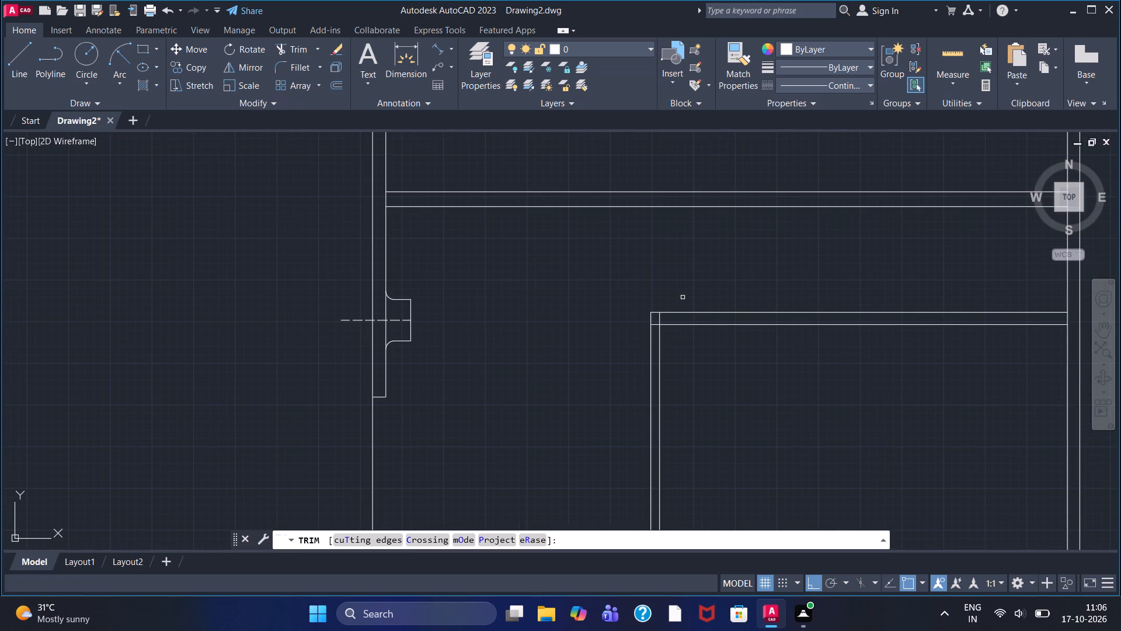
scroll(684, 297, up, 1)
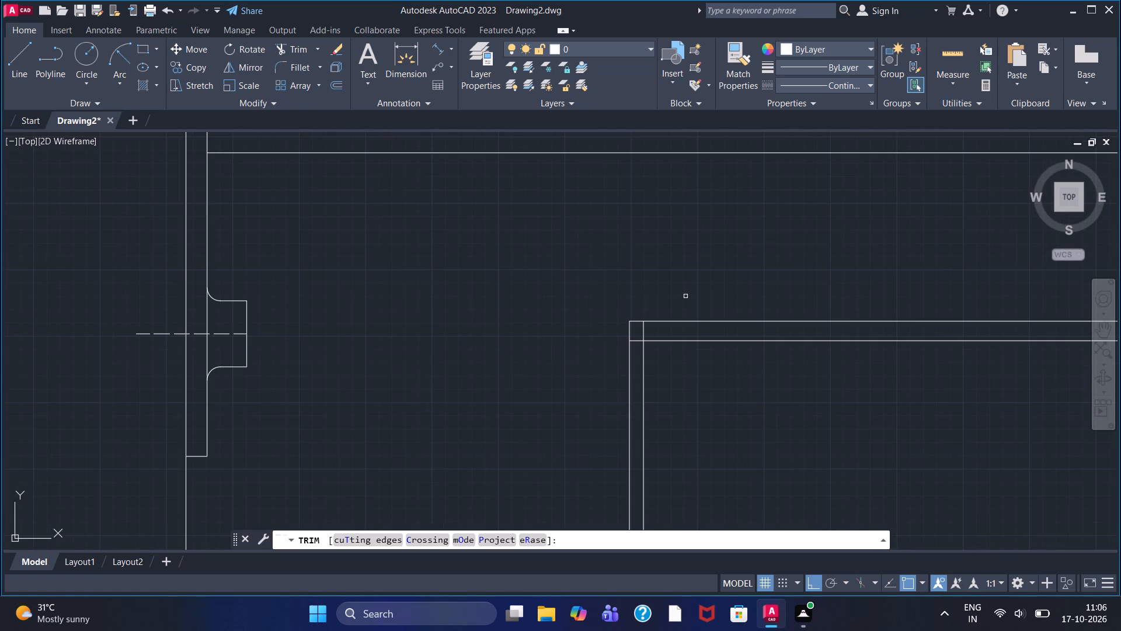
scroll(685, 296, down, 1)
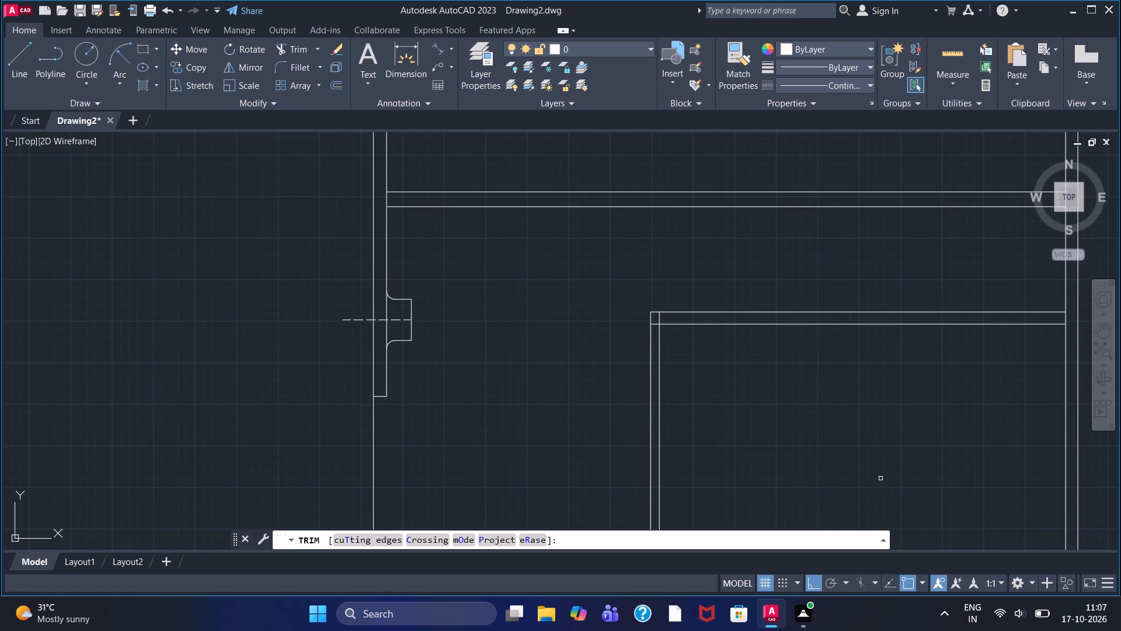
scroll(659, 328, up, 3)
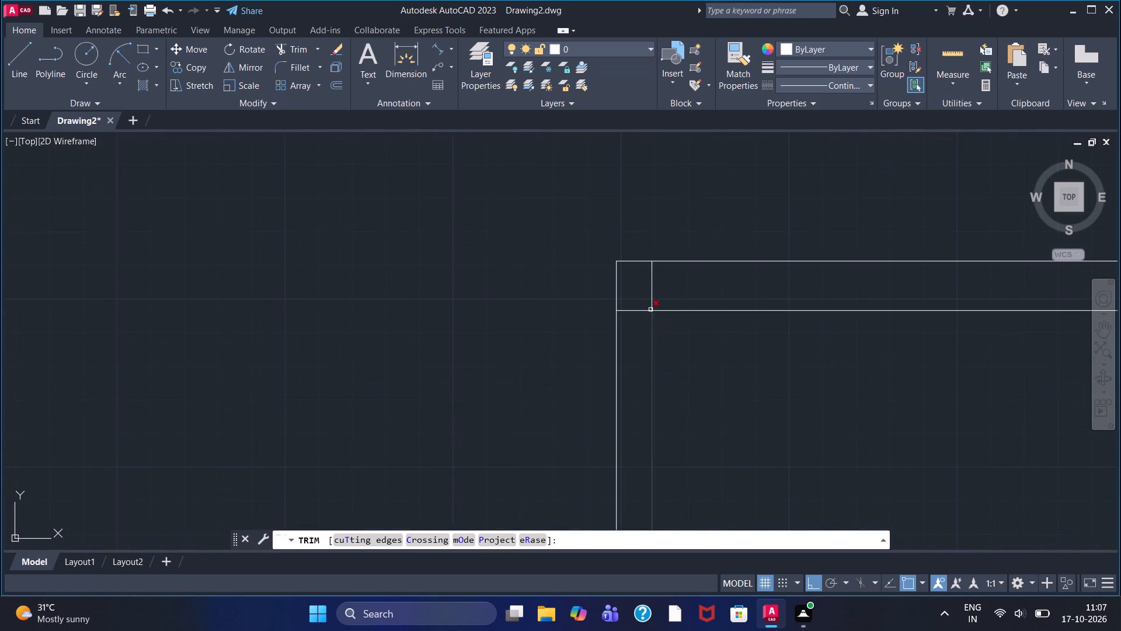
click(640, 313)
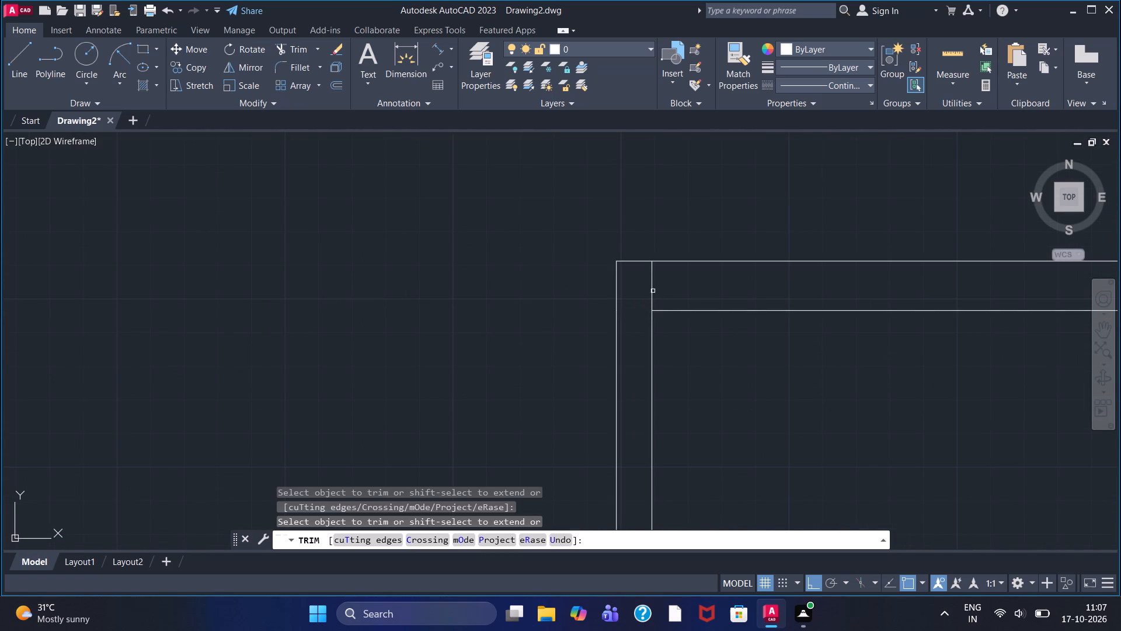
click(652, 291)
Trim the room's two vertical wall lines back to the upper line of the bottom border, removing the segments across and below it.
scroll(906, 483, down, 2)
middle_drag(910, 483, 811, 213)
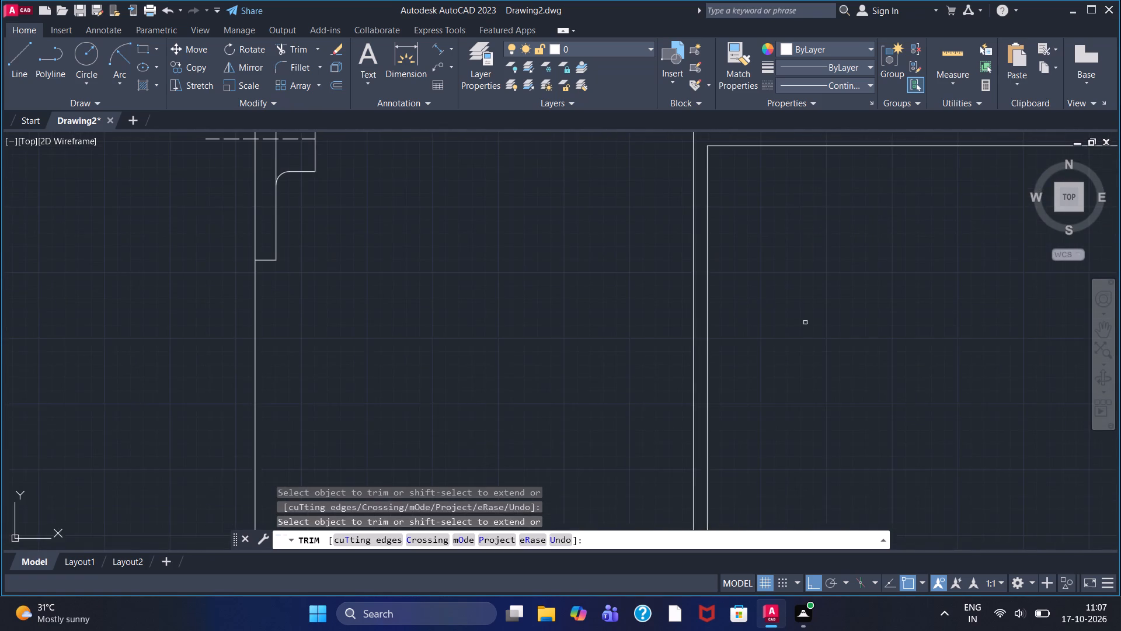
scroll(820, 376, down, 2)
middle_drag(829, 418, 792, 213)
scroll(765, 321, up, 1)
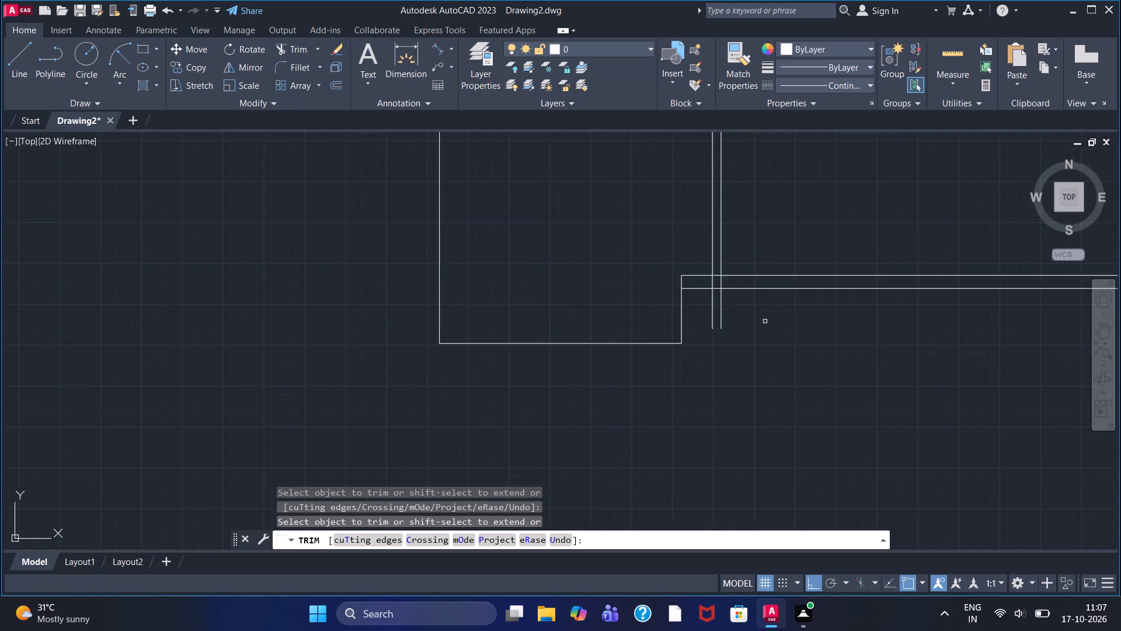
scroll(765, 321, up, 1)
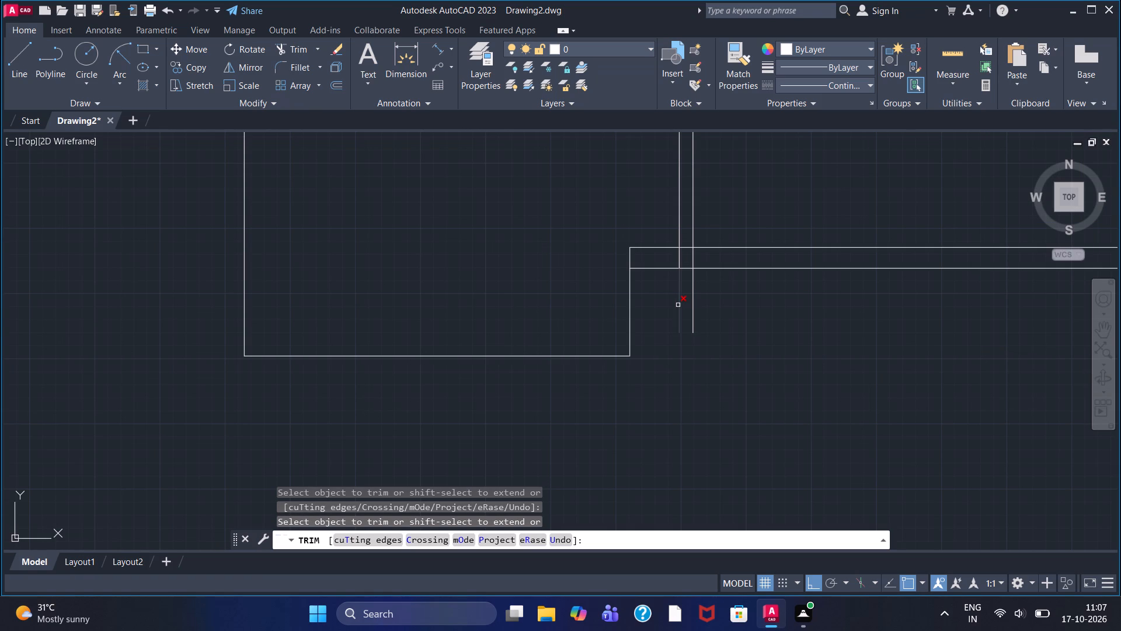
click(680, 305)
click(695, 307)
click(691, 256)
double_click(681, 258)
scroll(684, 258, down, 2)
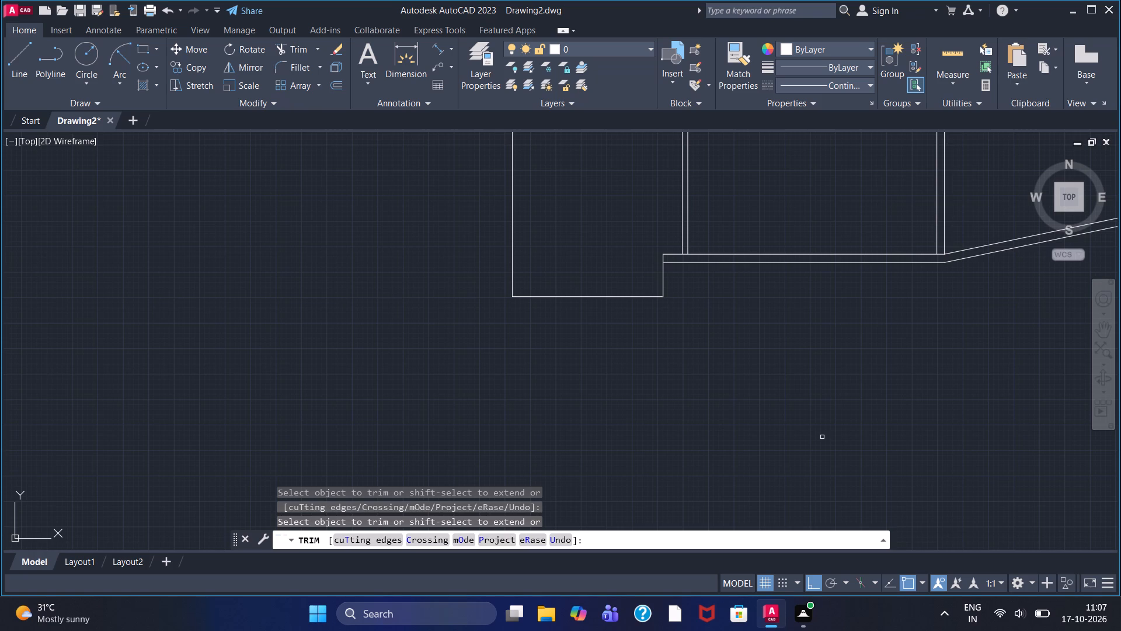
Inside the new room, draw a closed four-sided arrowhead outline with an upper edge about 267 and a vertical edge about 215.
middle_drag(799, 200, 740, 449)
click(29, 63)
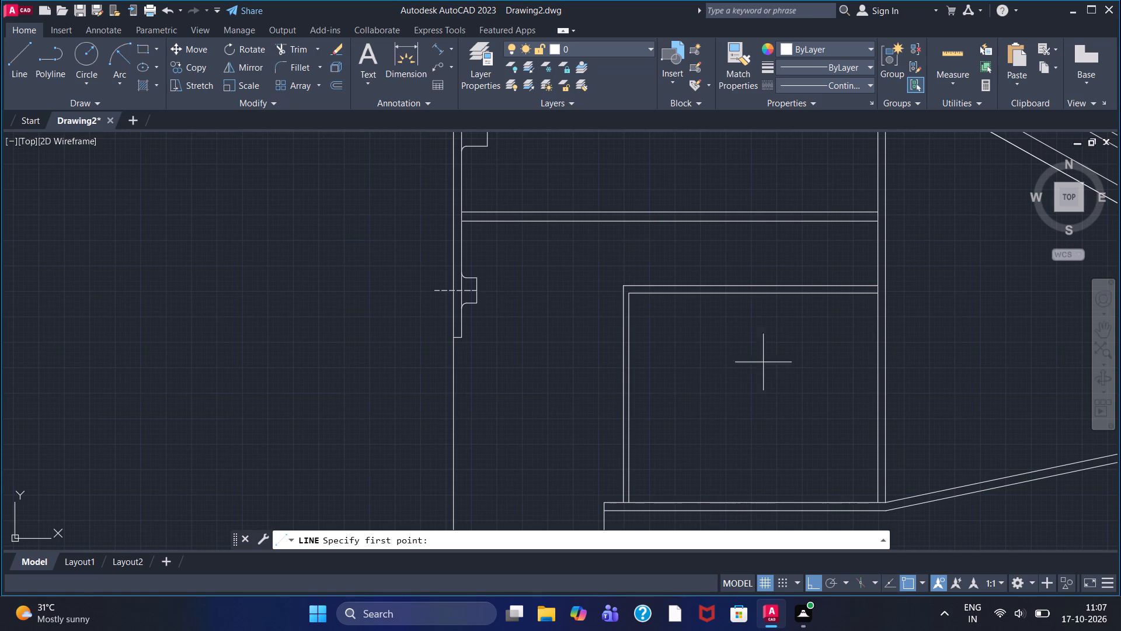
click(799, 321)
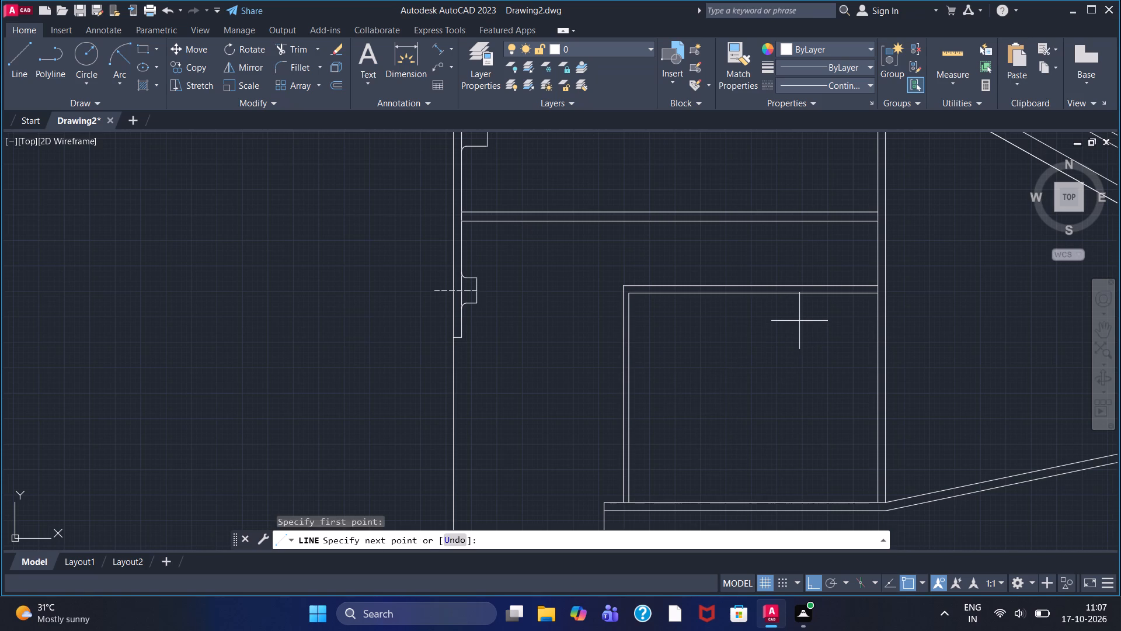
click(664, 329)
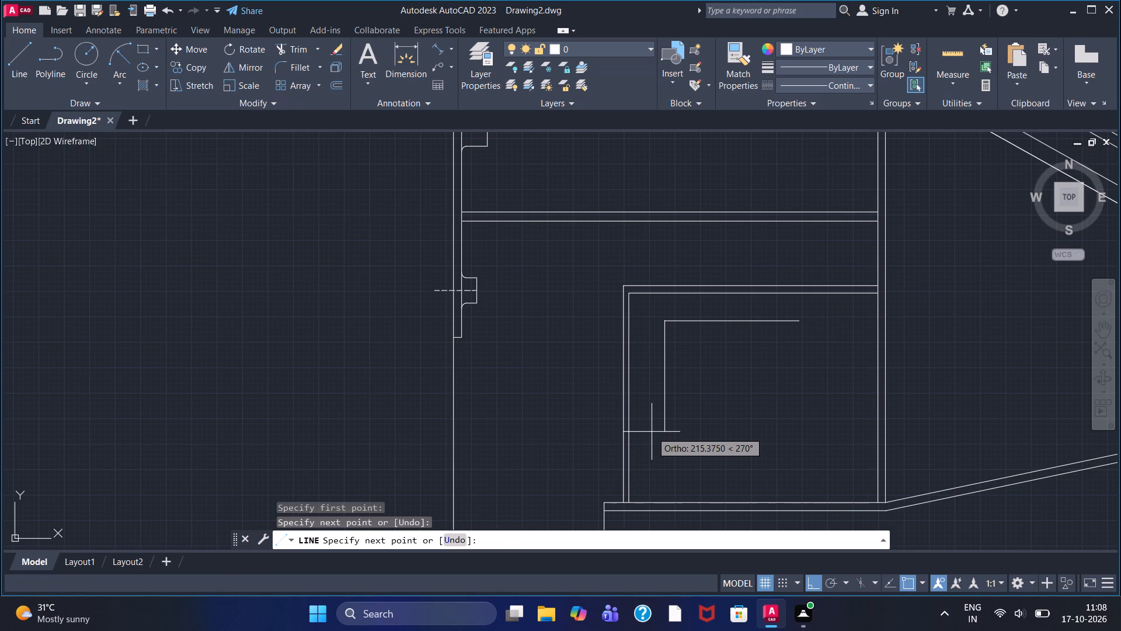
click(652, 432)
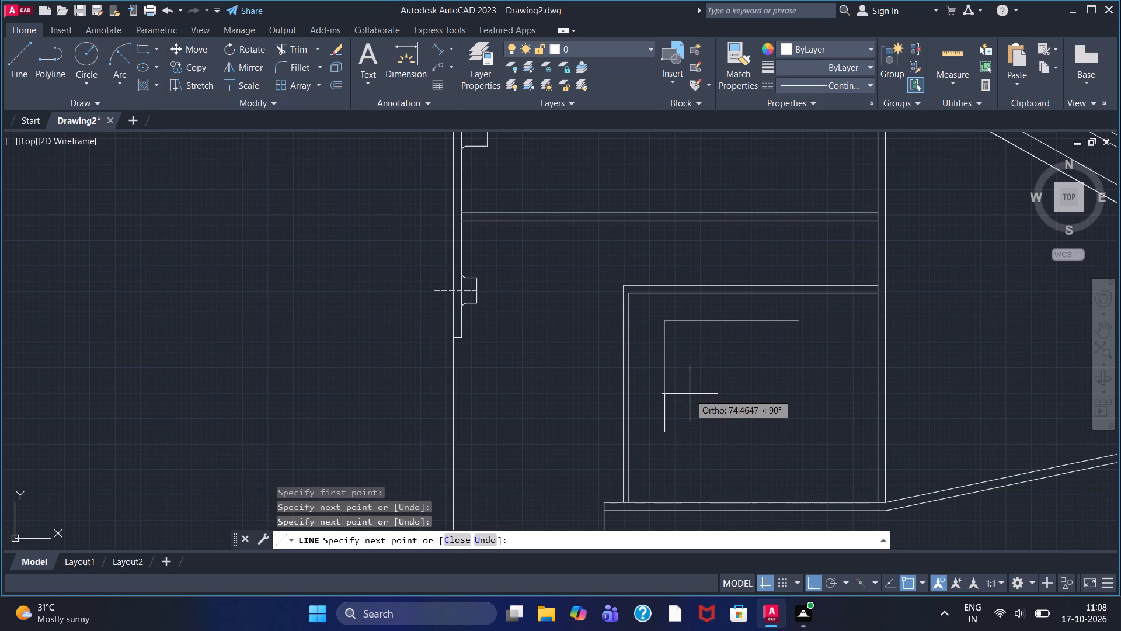
key(F8)
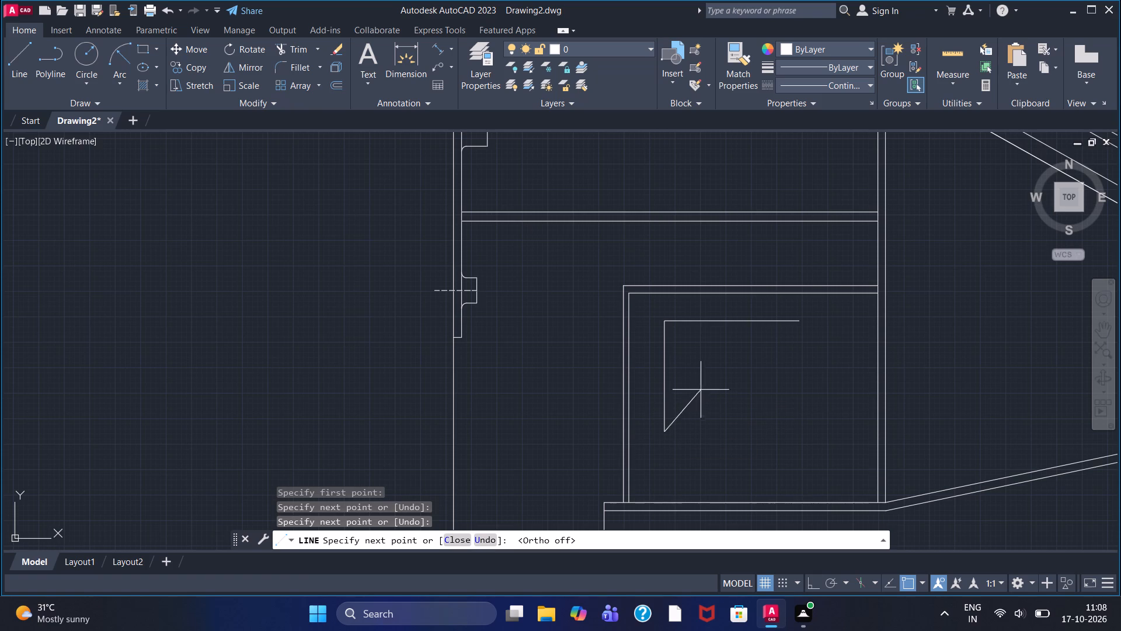
double_click(702, 345)
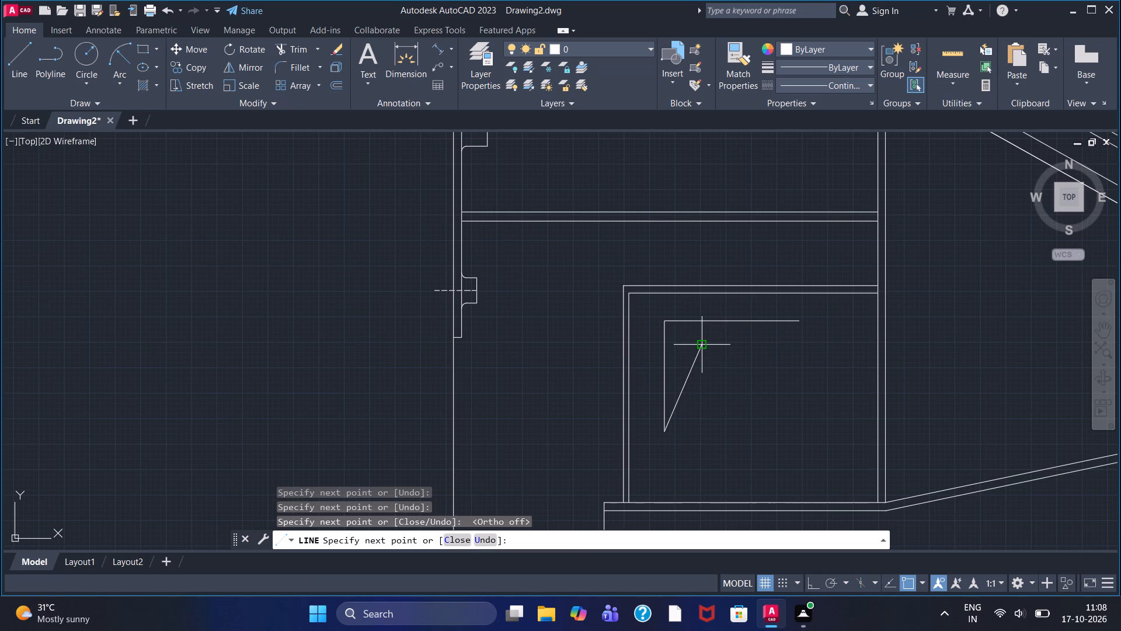
double_click(796, 319)
right_click(803, 379)
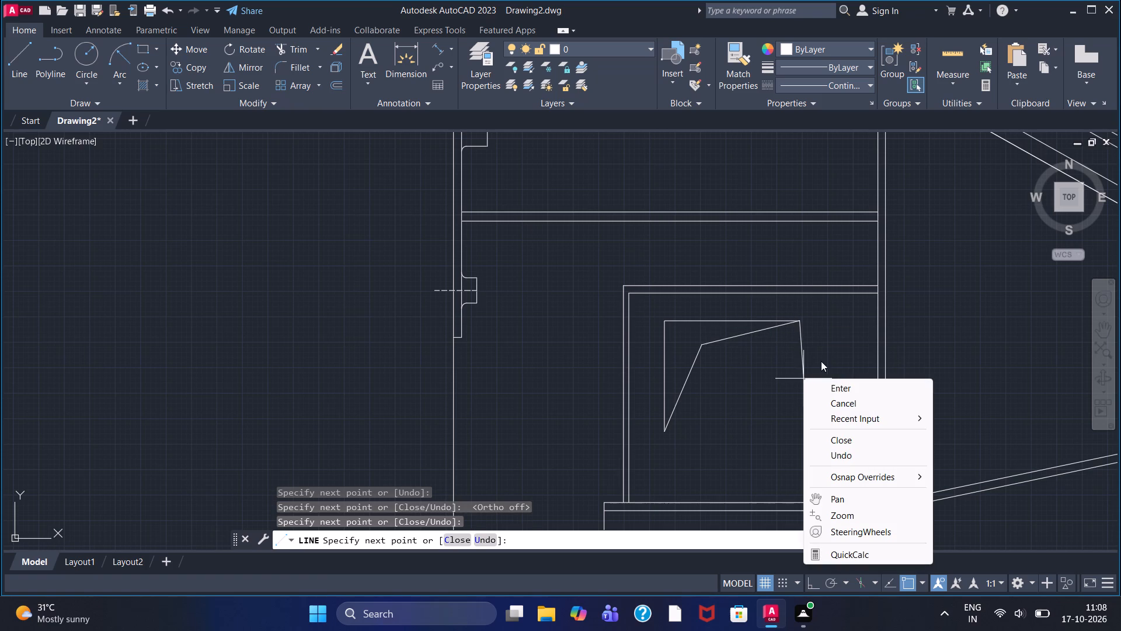
click(833, 383)
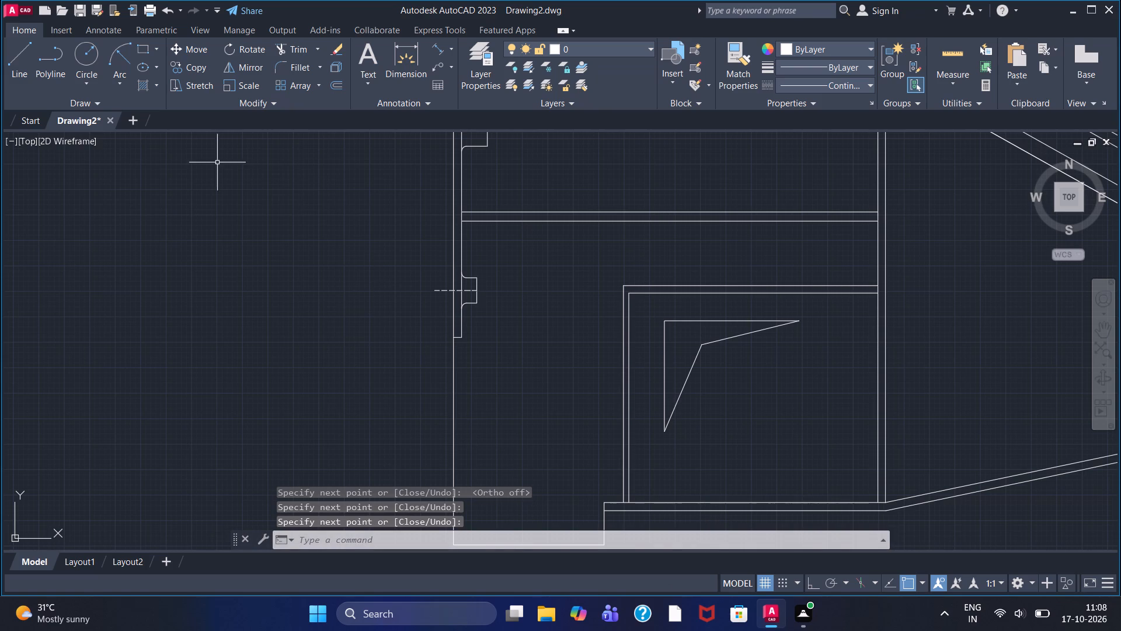
Draw a horizontal line from the arrowhead outline's lower corner across the room and past the double-line partition.
click(26, 65)
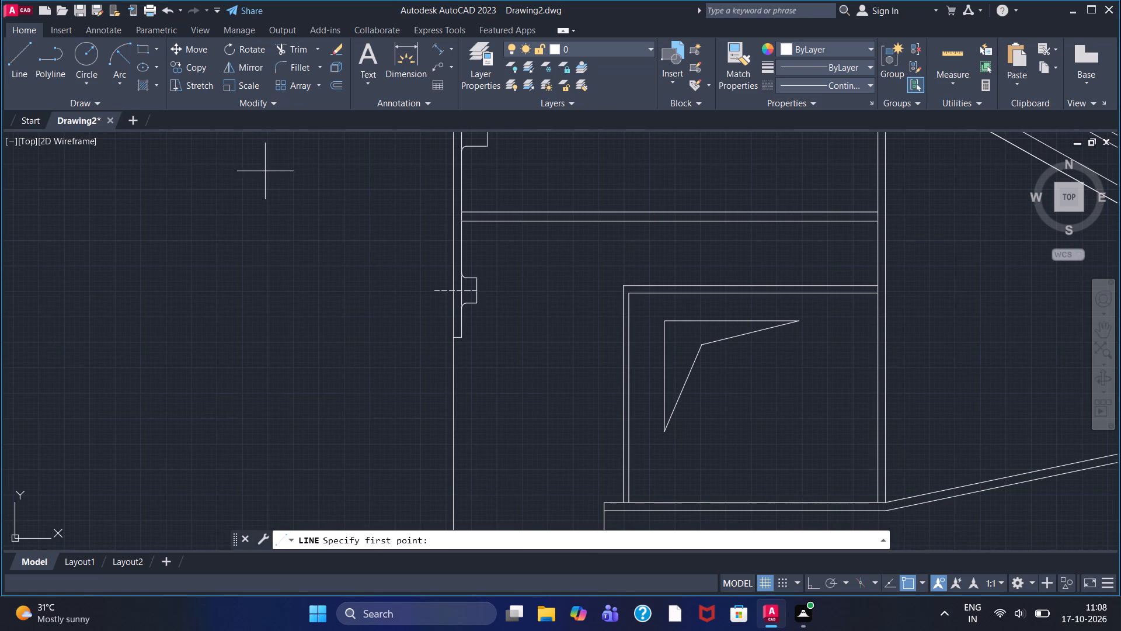
key(F8)
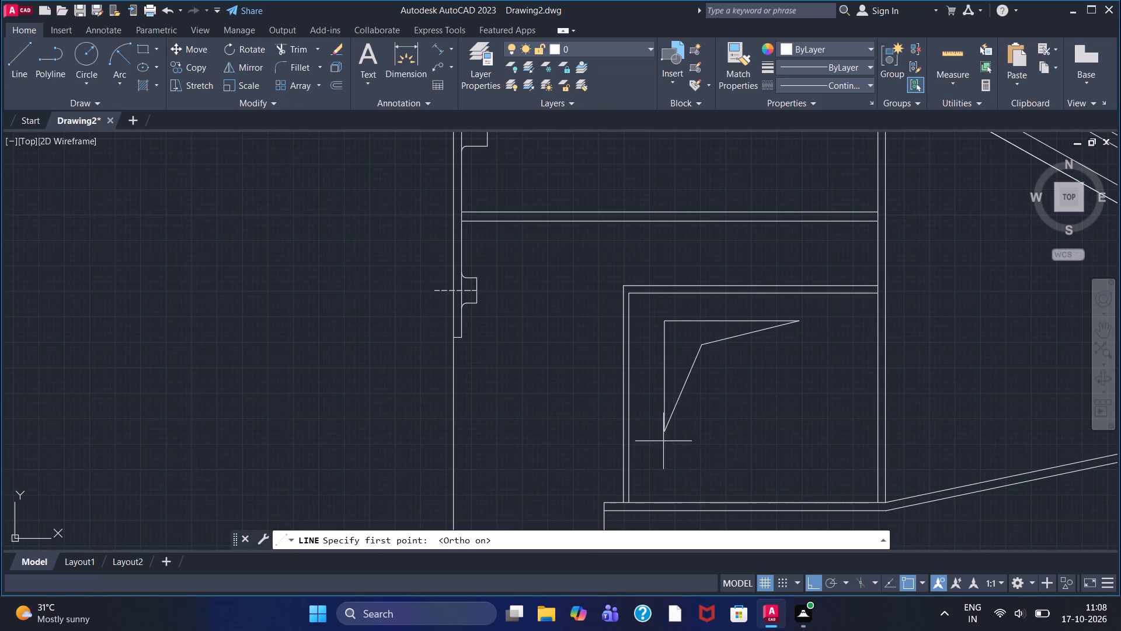
click(662, 434)
click(913, 424)
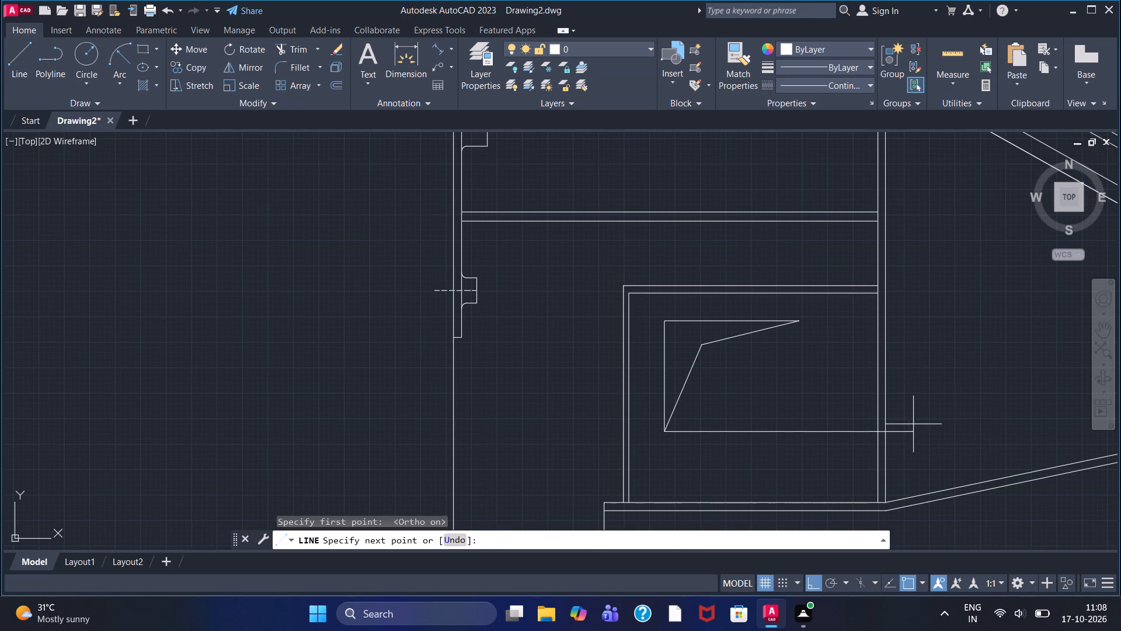
right_click(918, 398)
click(948, 403)
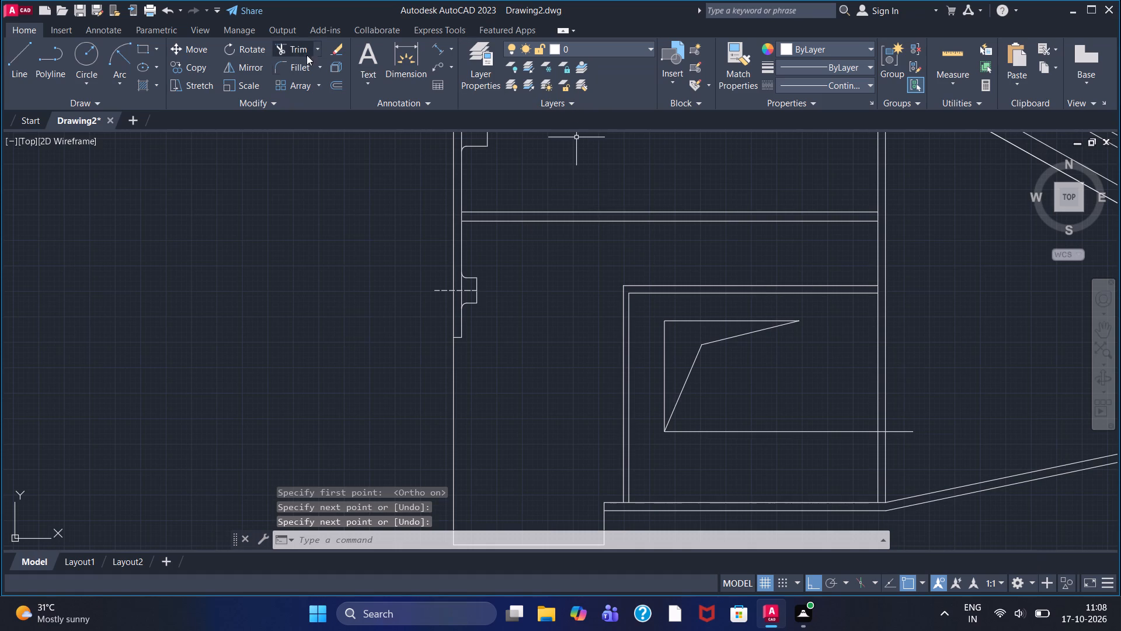
Trim the new horizontal line back to the partition's inner line, removing the pieces beyond and between the wall lines.
click(300, 51)
scroll(952, 441, up, 3)
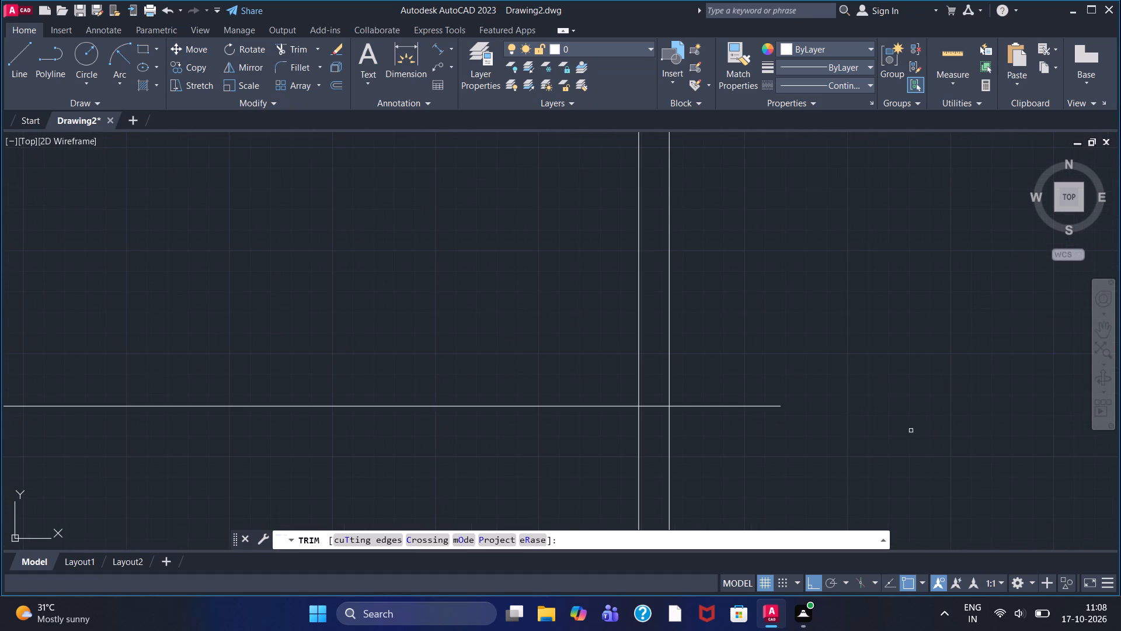
click(743, 407)
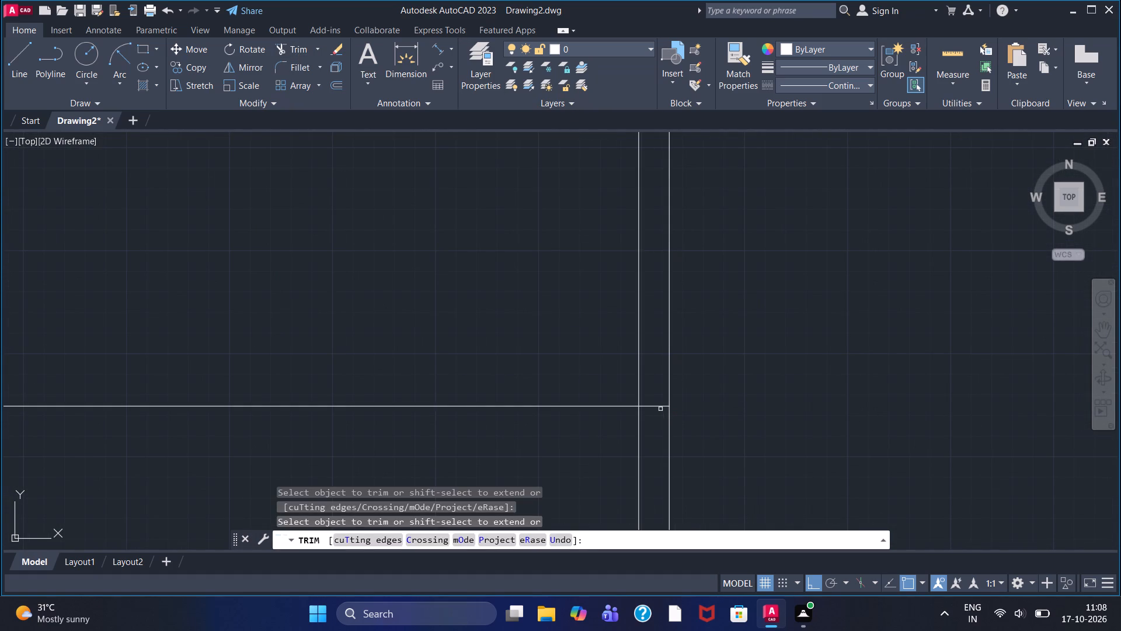
click(661, 408)
scroll(828, 457, down, 3)
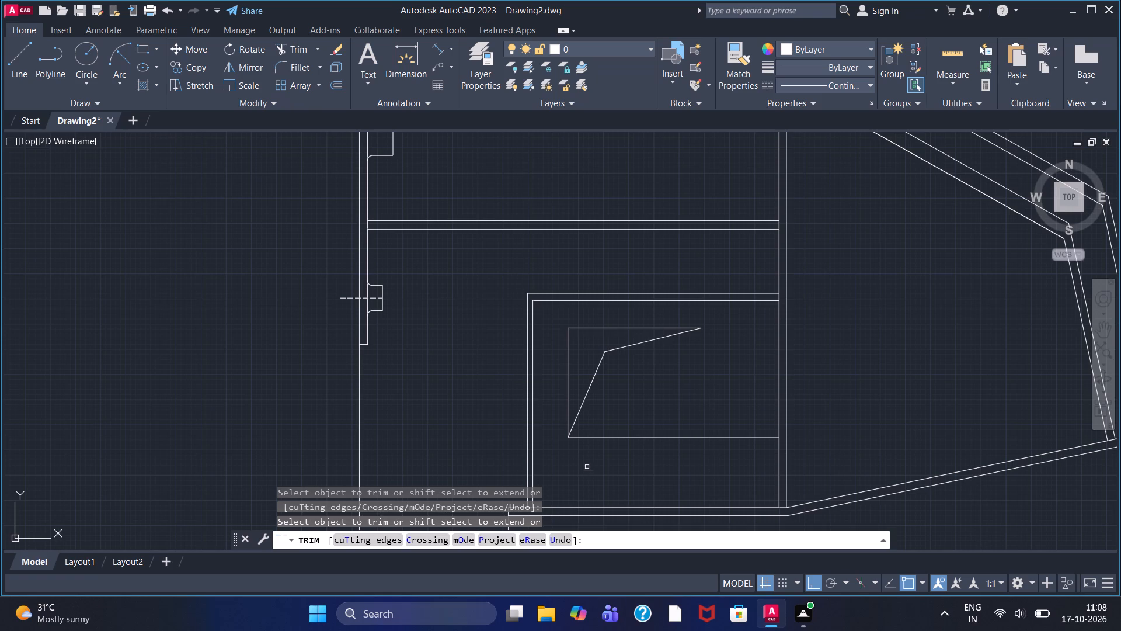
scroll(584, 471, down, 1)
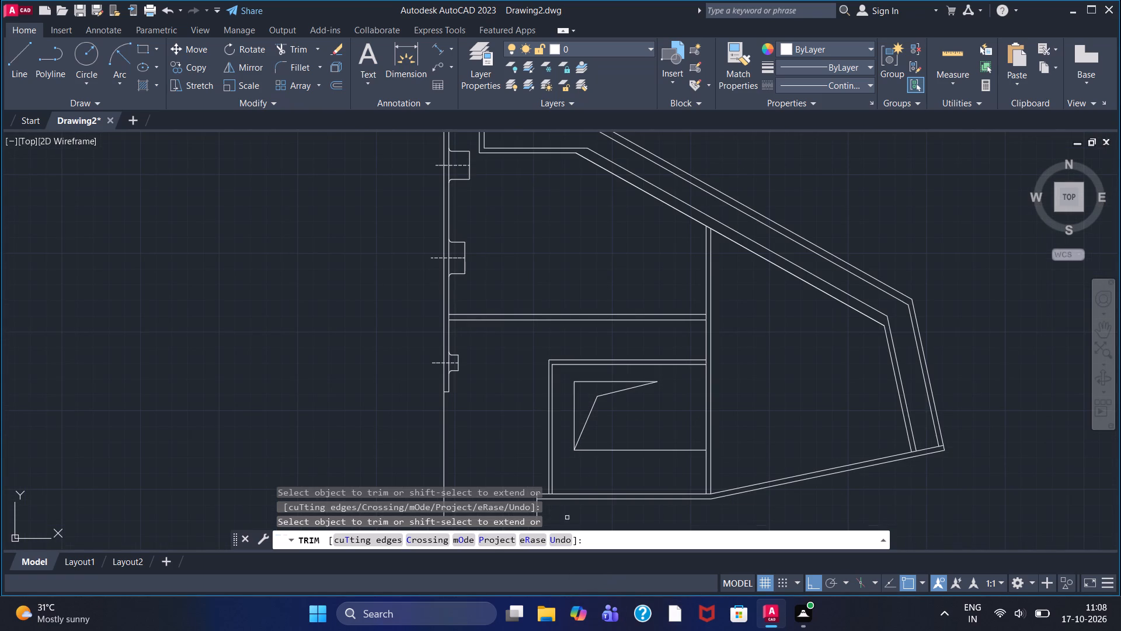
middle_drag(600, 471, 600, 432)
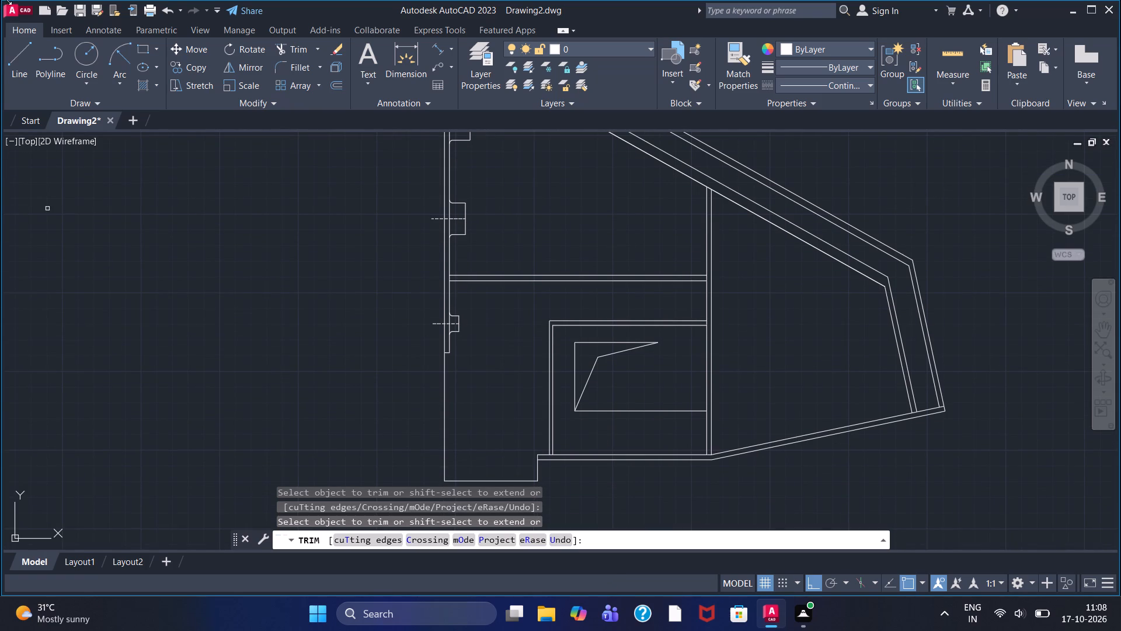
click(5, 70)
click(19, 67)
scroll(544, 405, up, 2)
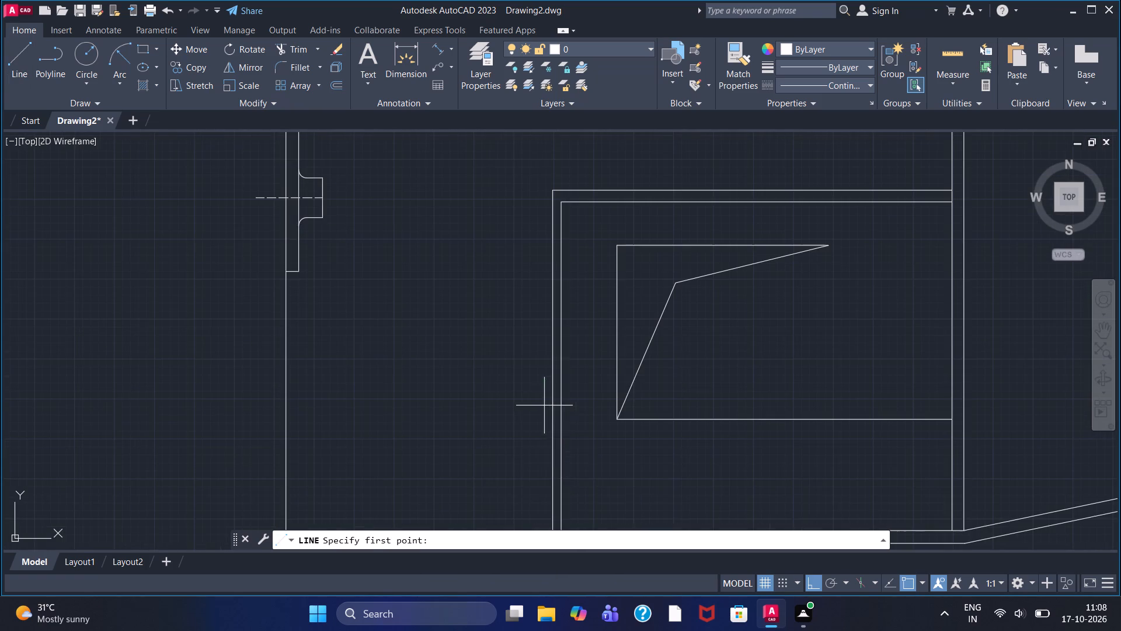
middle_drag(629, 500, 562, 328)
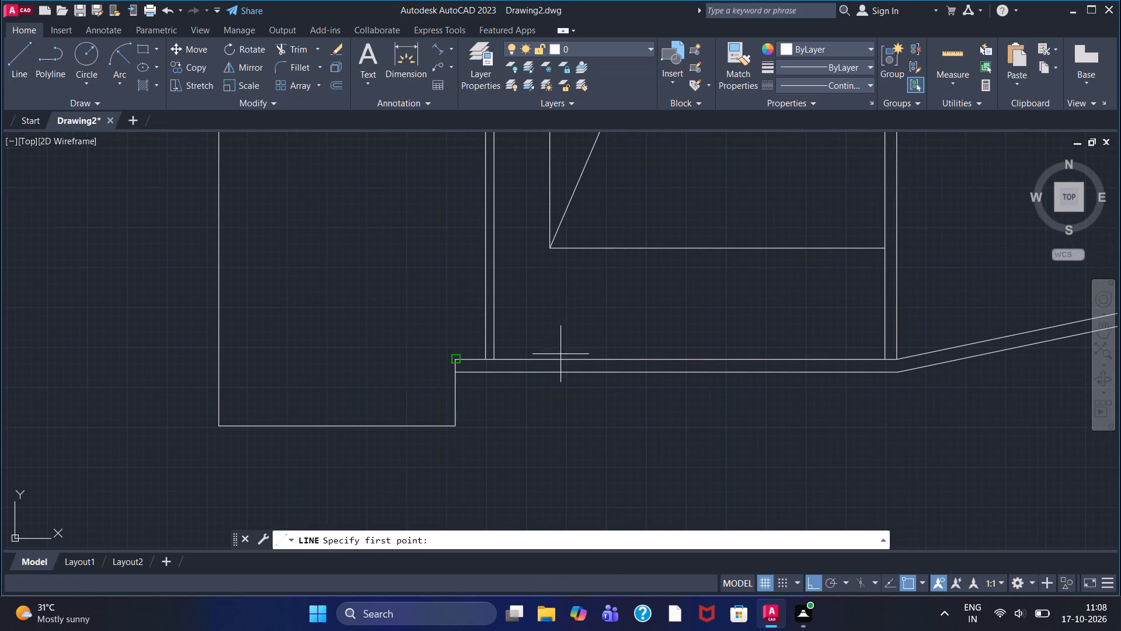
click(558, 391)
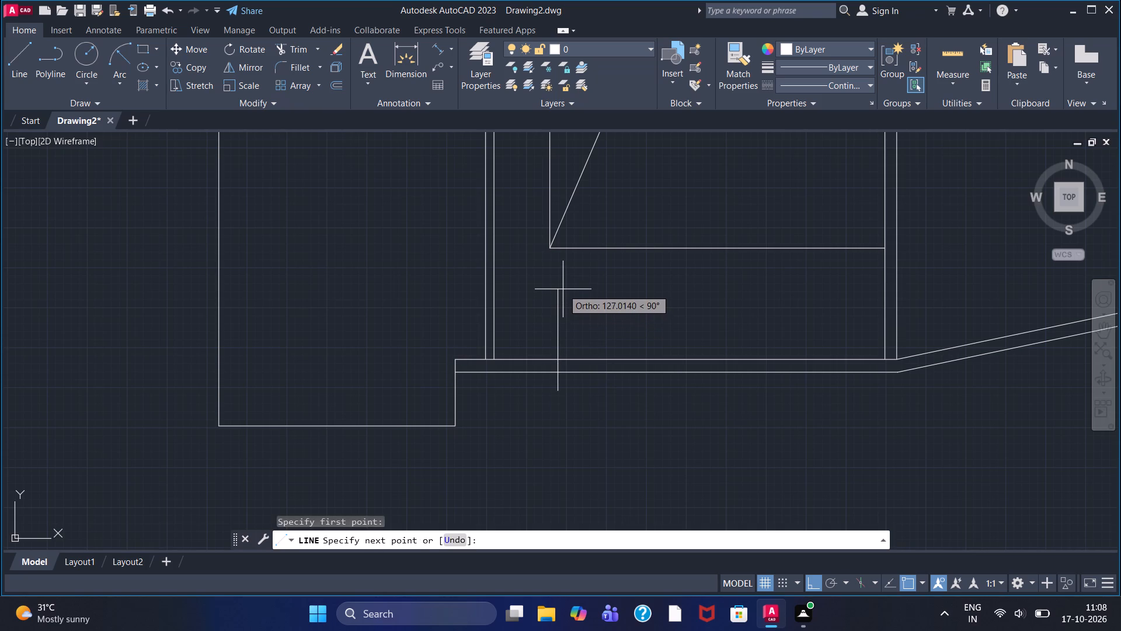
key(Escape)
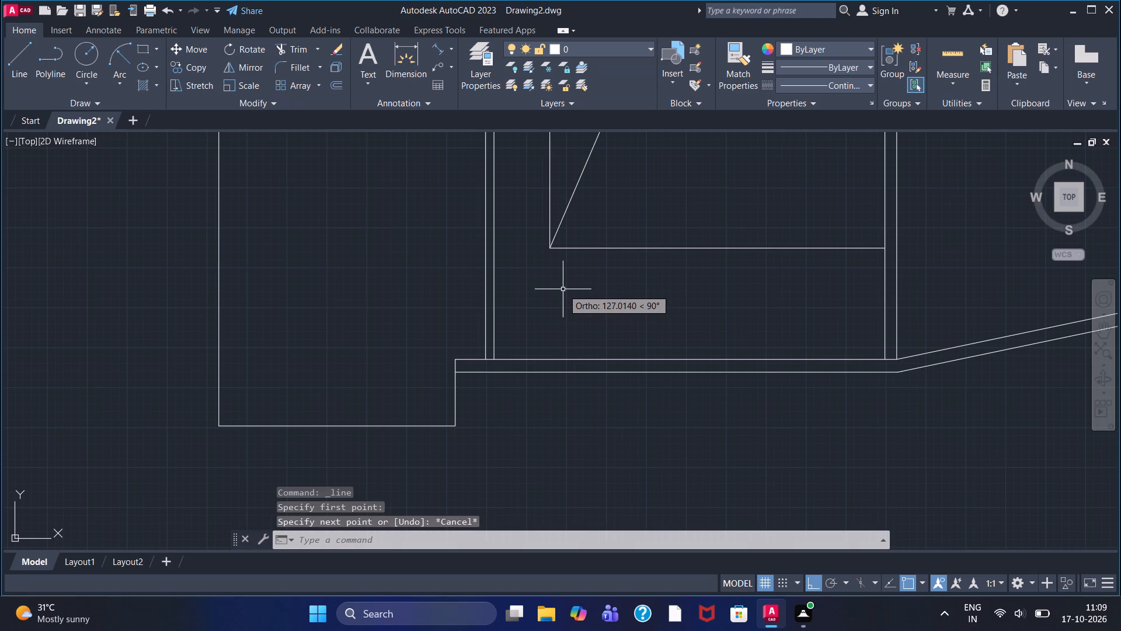
Draw a continuous stepped line across the room's bottom border, forming two uprights about 48 wide and 160 tall joined below the border.
click(19, 54)
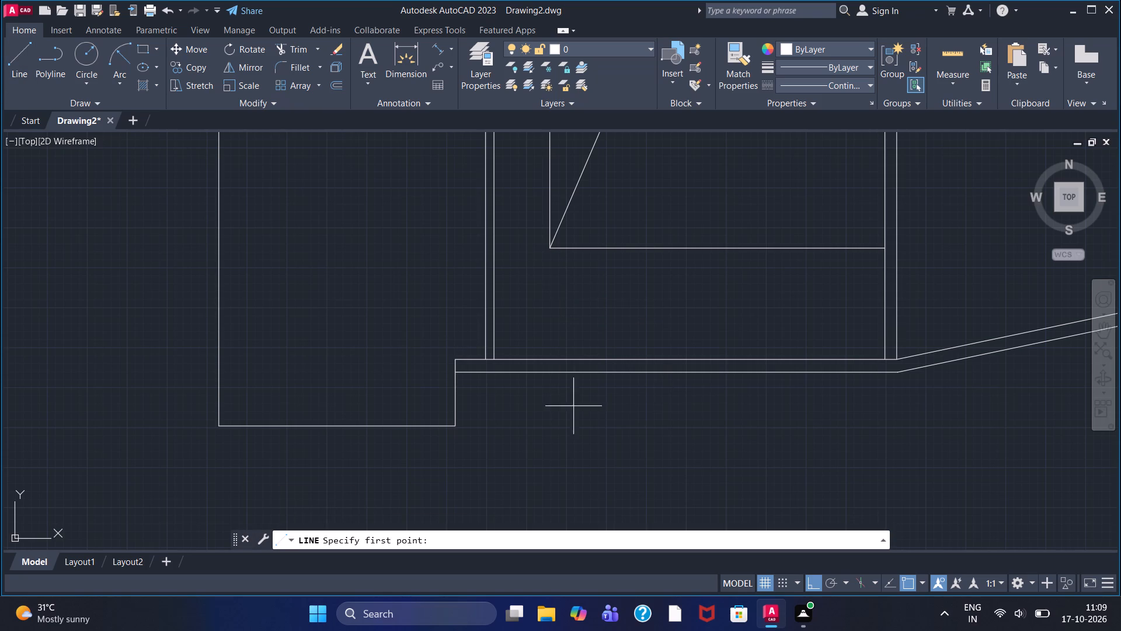
click(601, 415)
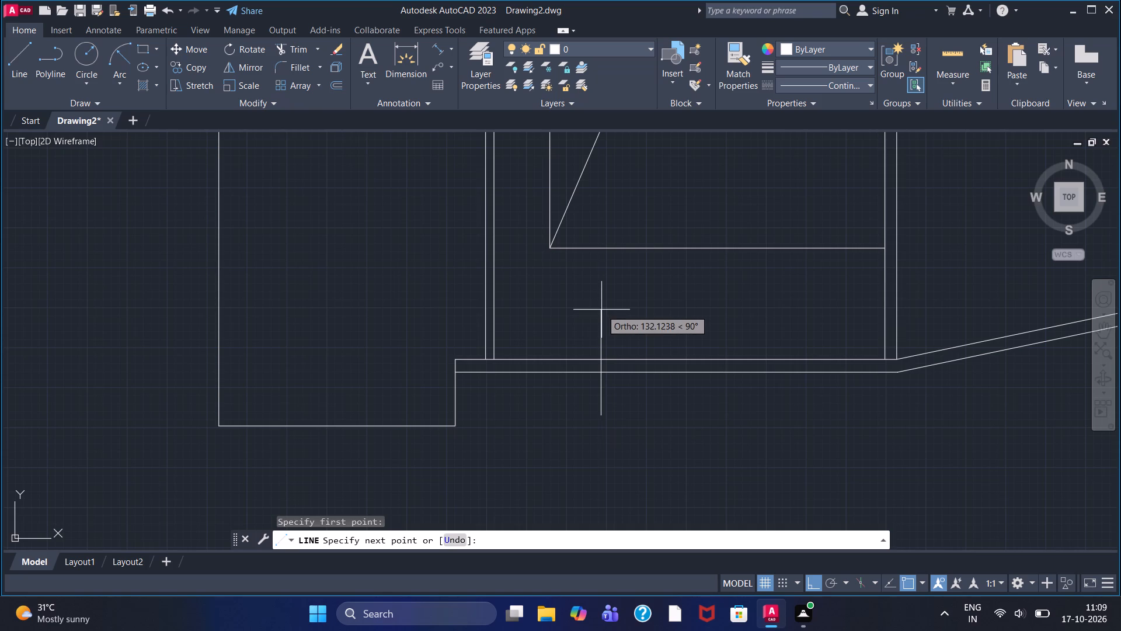
click(603, 294)
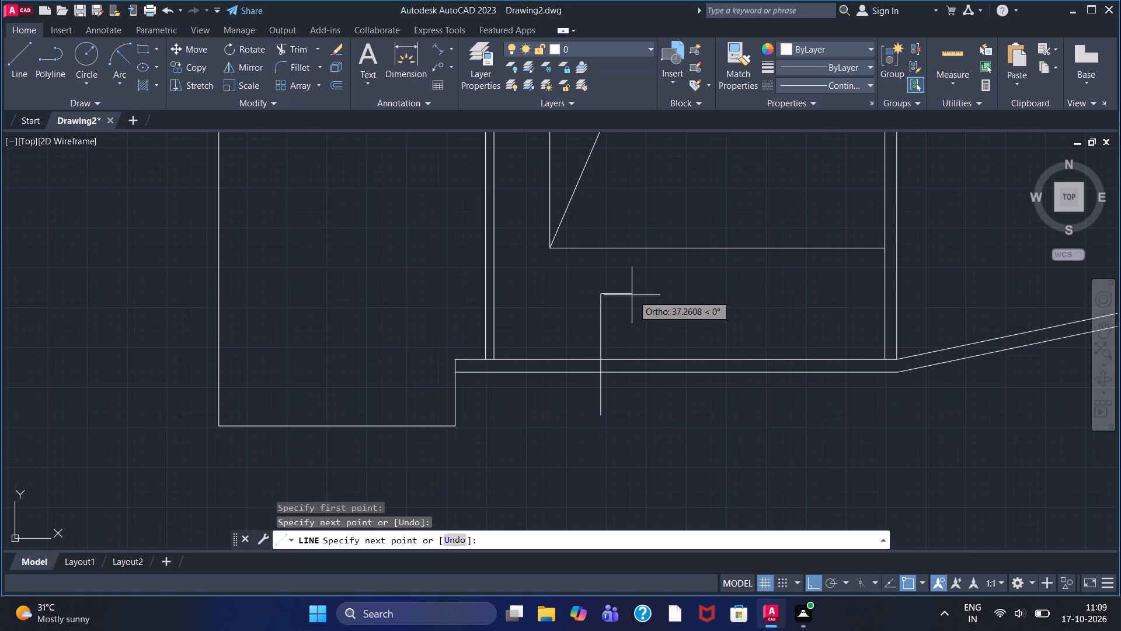
click(639, 294)
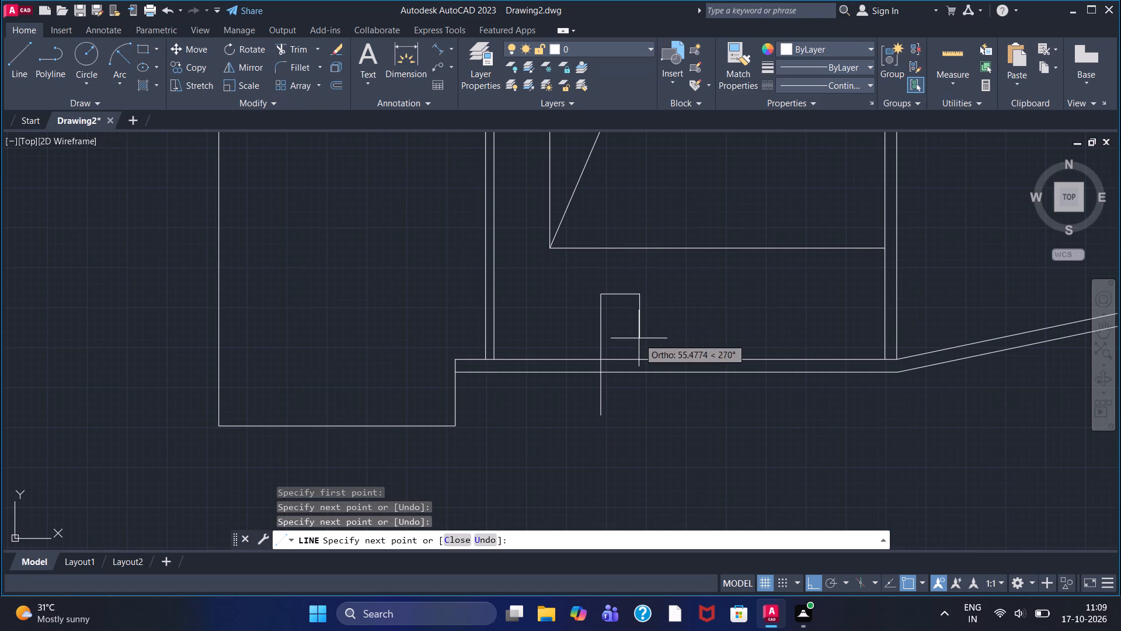
click(632, 419)
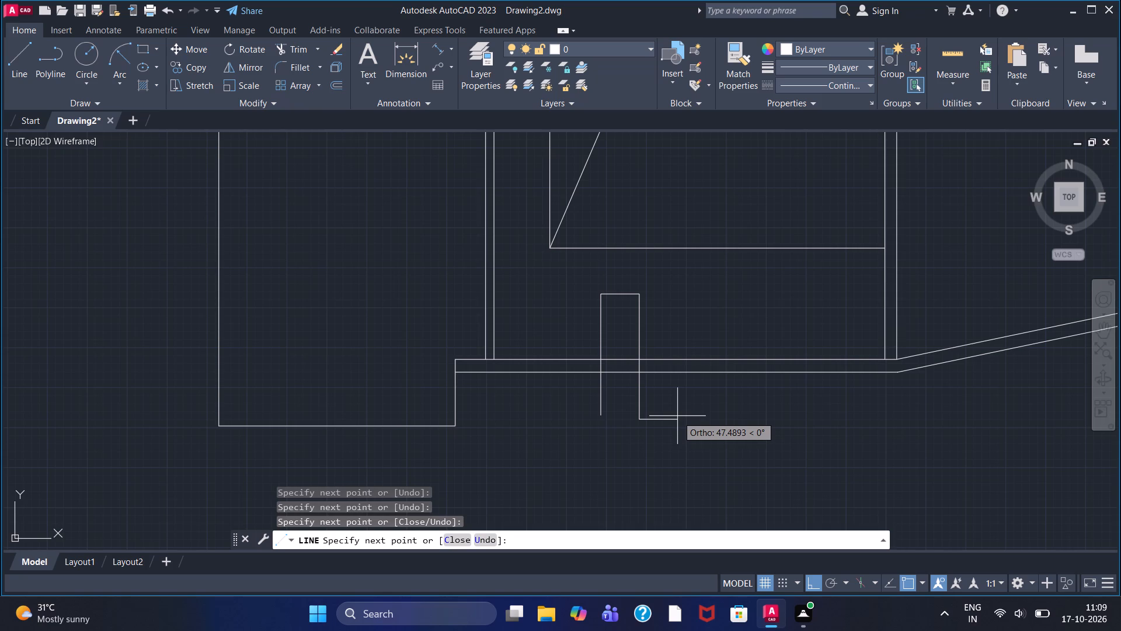
click(780, 411)
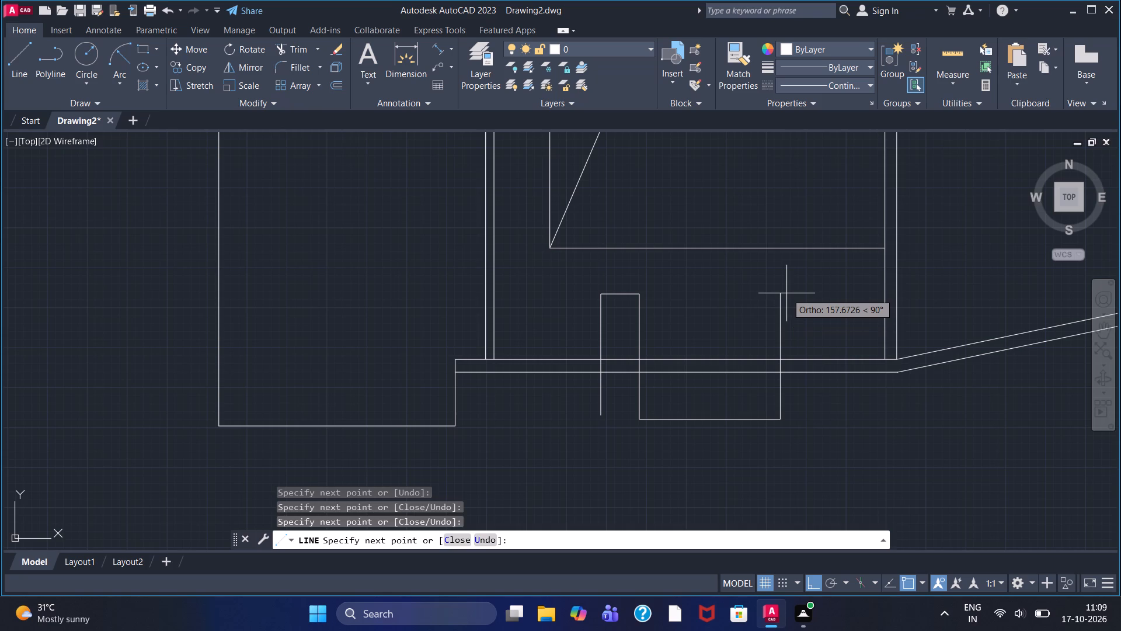
click(788, 292)
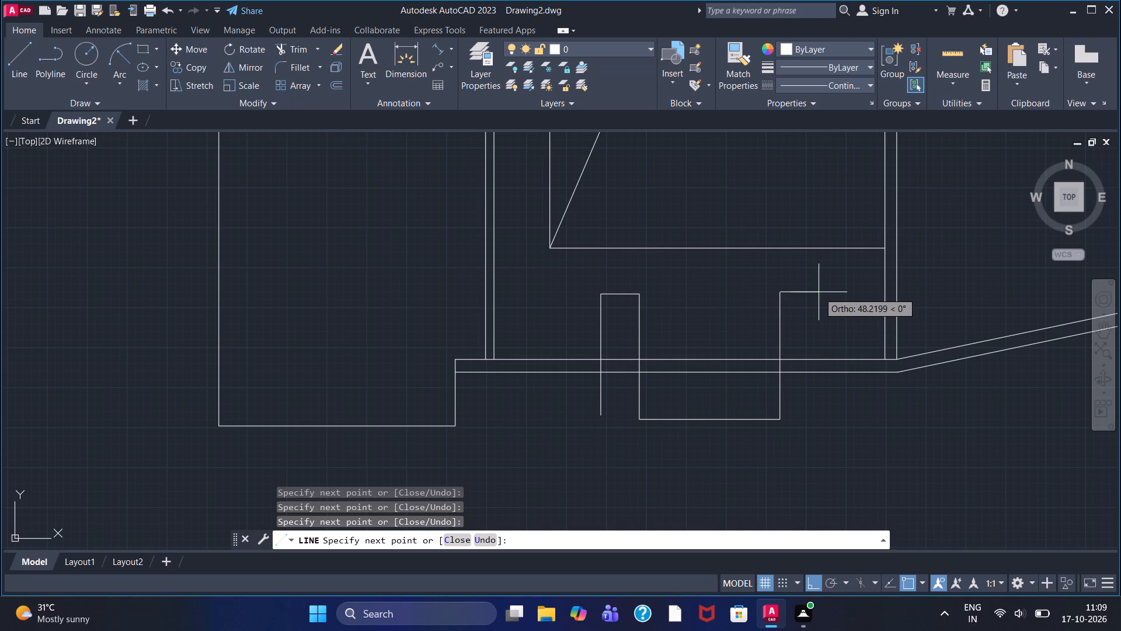
click(819, 292)
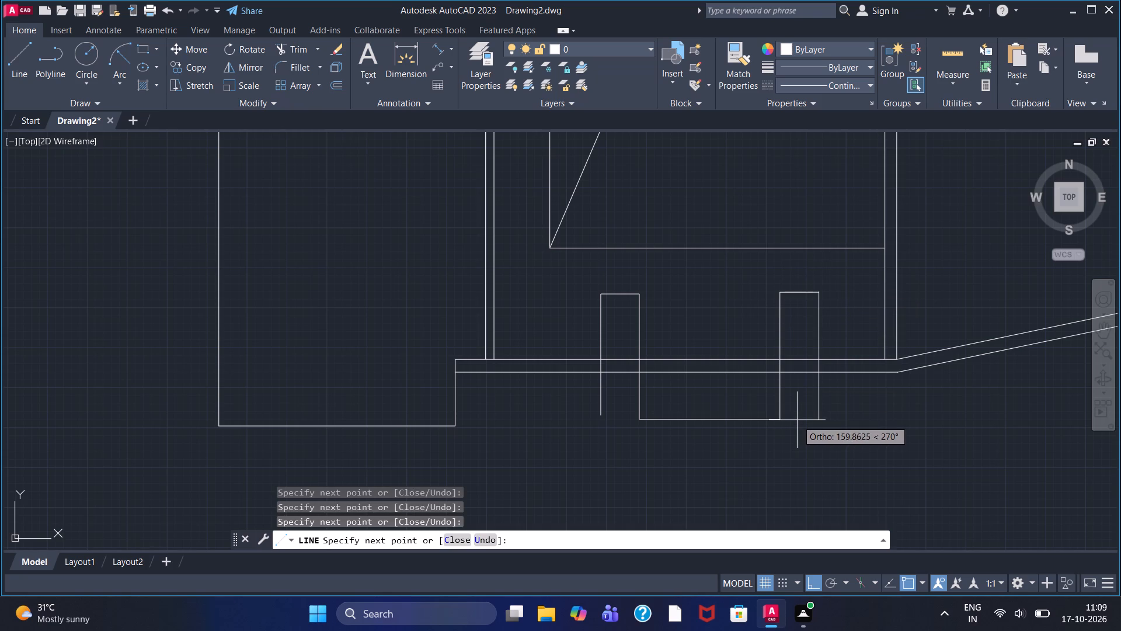
click(797, 420)
right_click(859, 409)
click(872, 414)
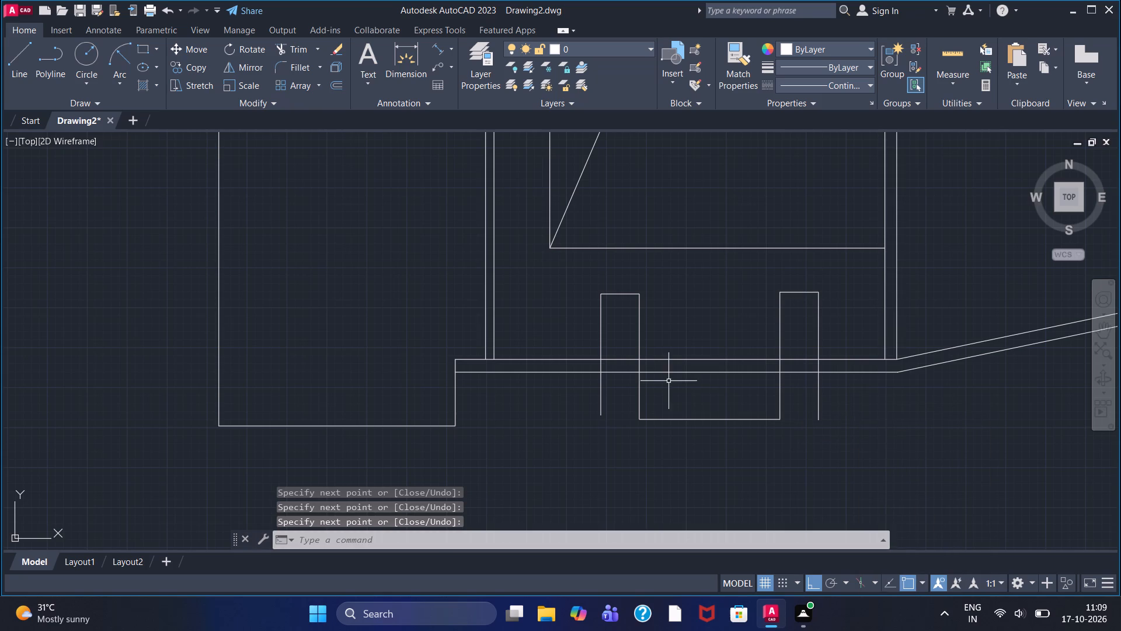
Trim the stepped line below the room's bottom border, removing the lower upright pieces and the horizontal piece joining them.
click(301, 50)
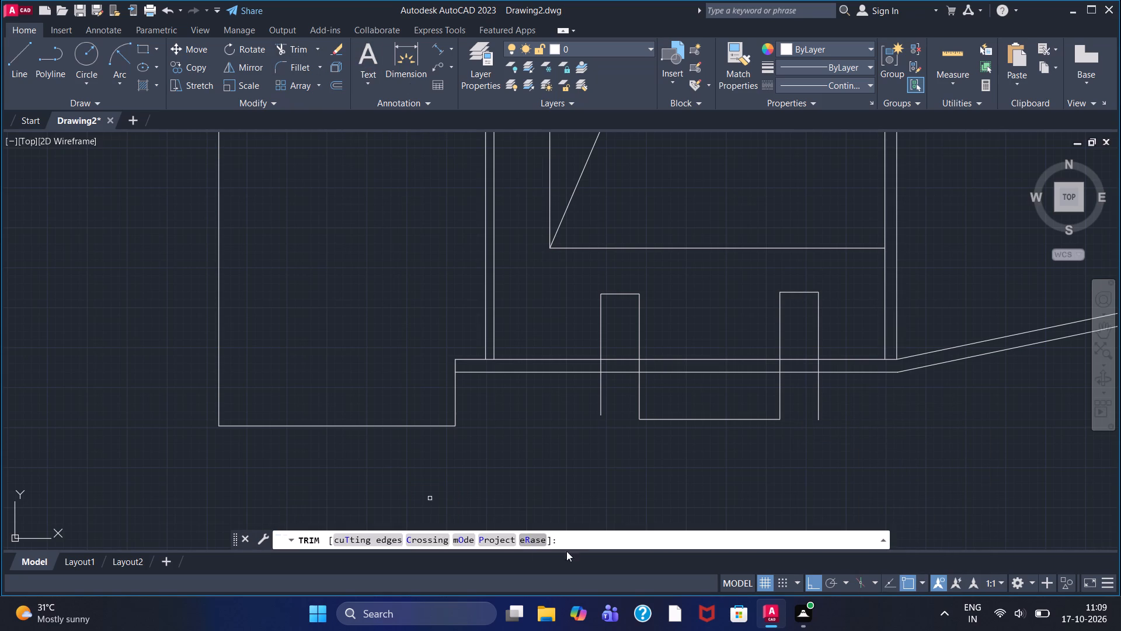
click(602, 397)
click(639, 398)
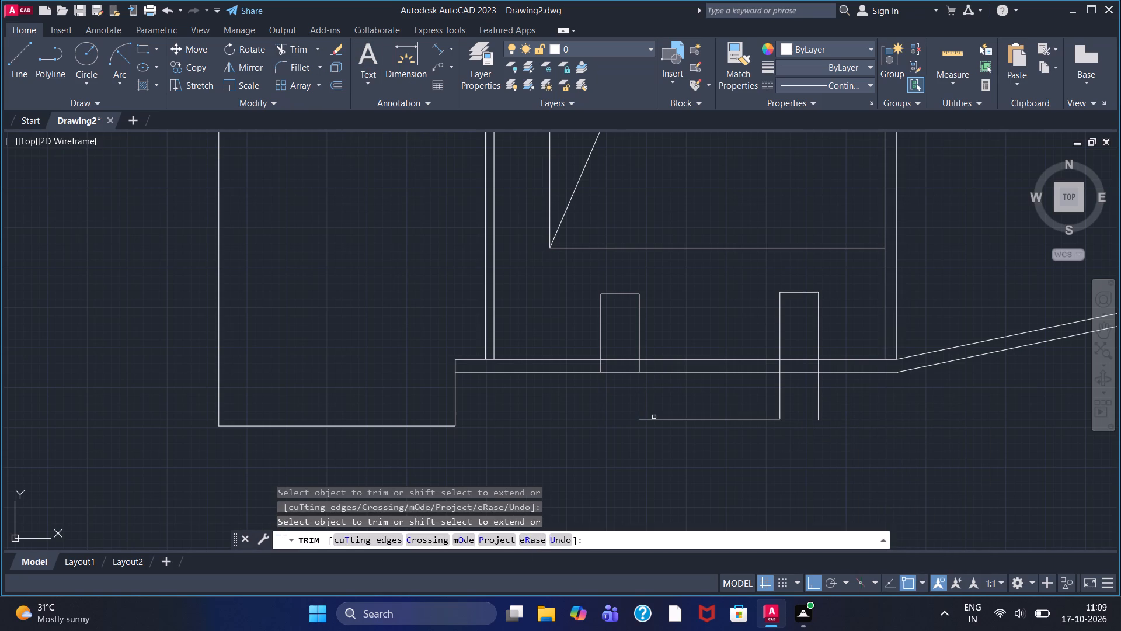
click(656, 419)
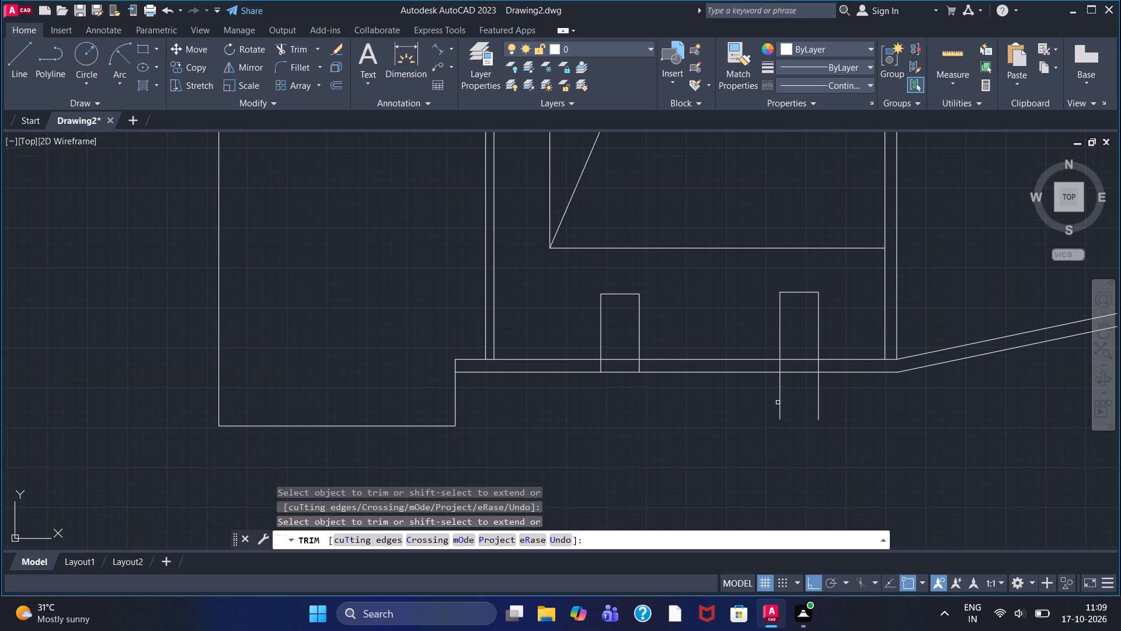
click(781, 401)
click(818, 401)
Trim the four upright line pieces lying between the bottom border's two lines so both uprights end at its upper line.
scroll(810, 378, up, 3)
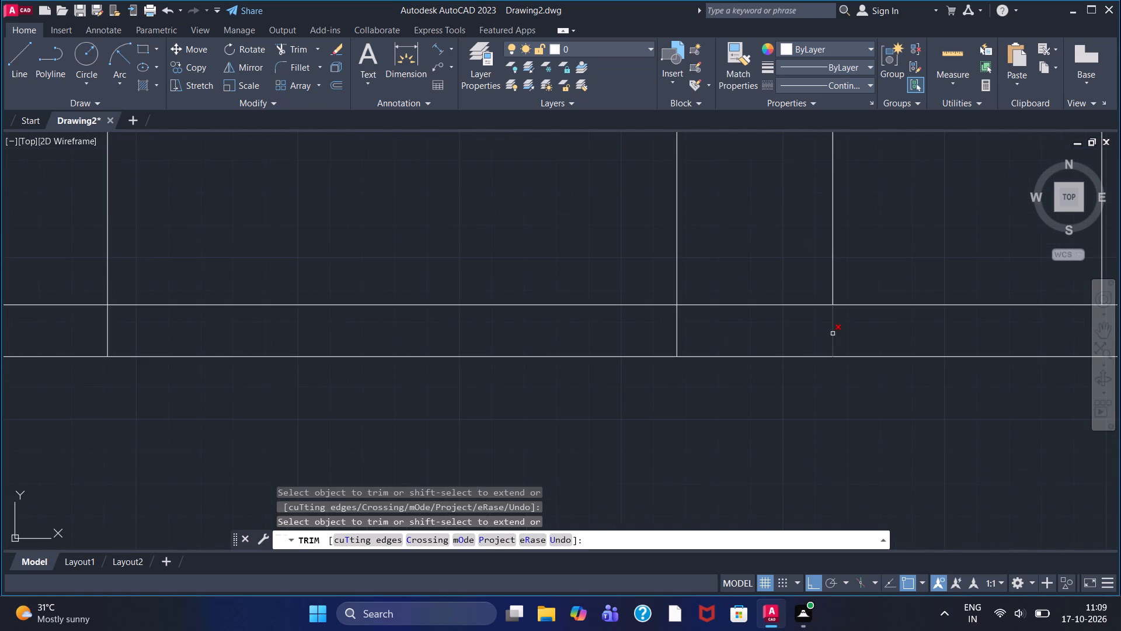
click(833, 334)
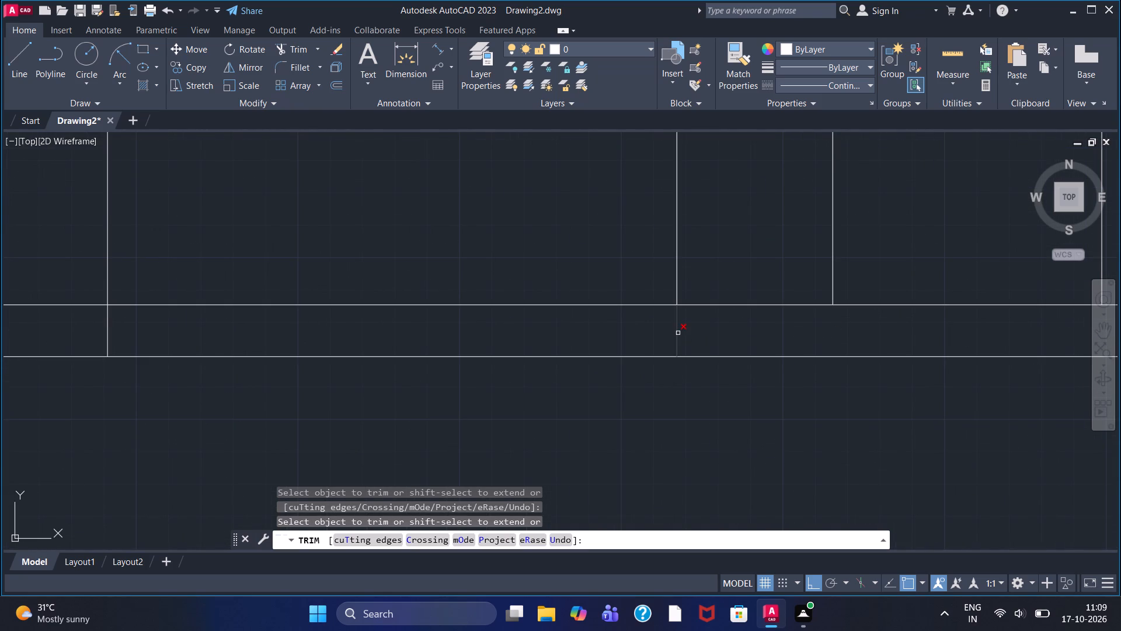
click(678, 333)
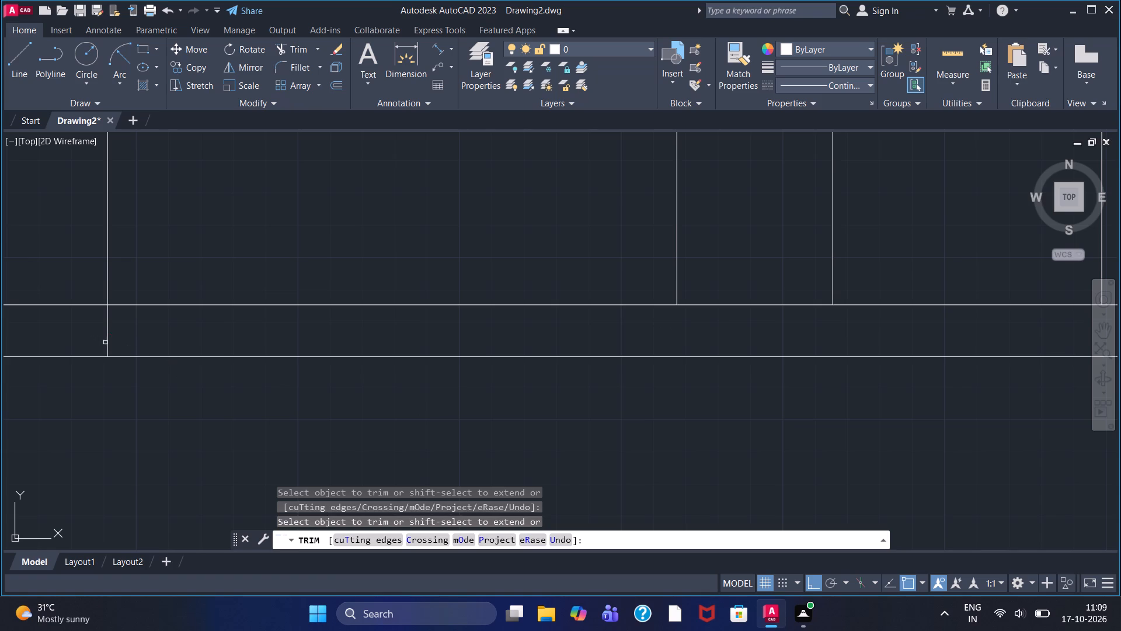
click(107, 343)
scroll(107, 343, down, 2)
scroll(40, 330, up, 3)
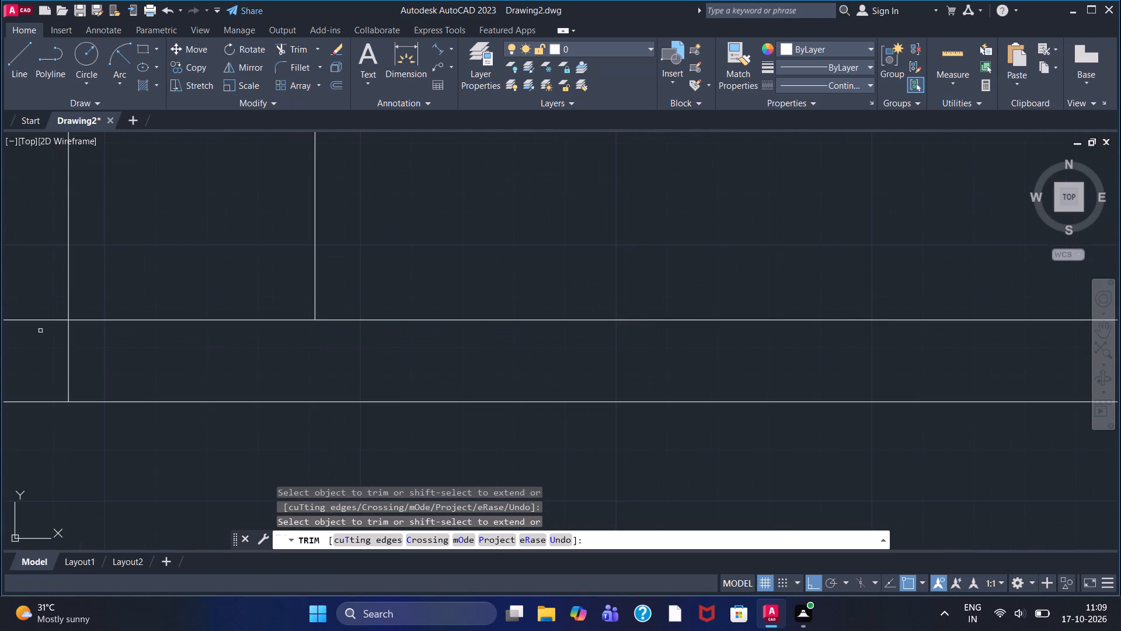
double_click(69, 358)
Draw a three-segment line across both uprights: about 322 horizontally, about 40 down, and about 338 back past the first upright.
scroll(170, 342, down, 3)
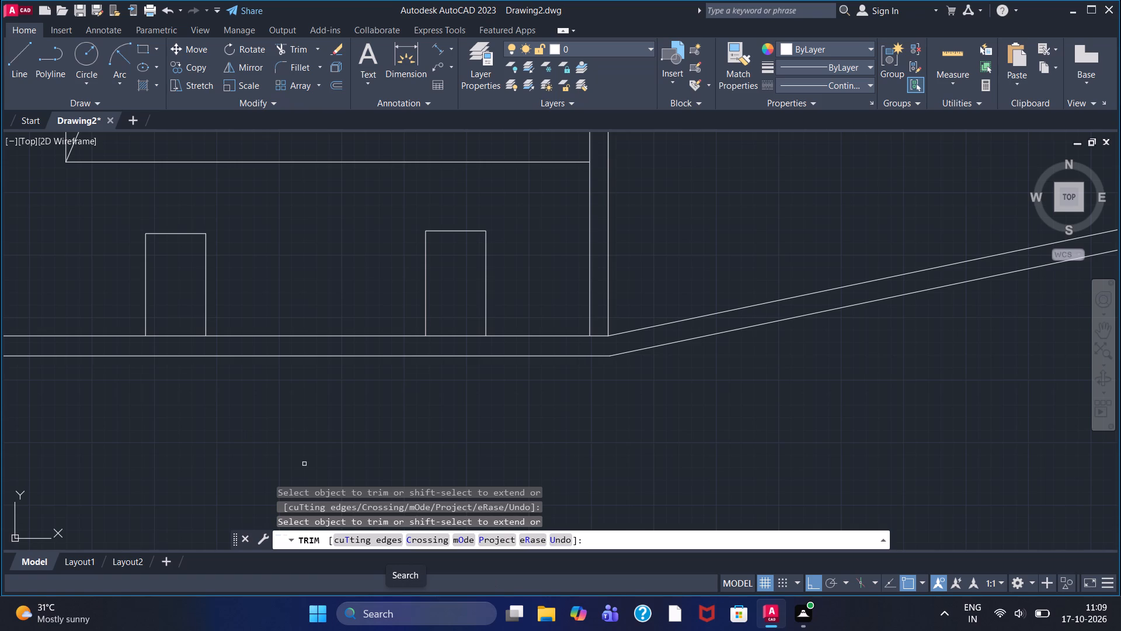
scroll(433, 441, down, 3)
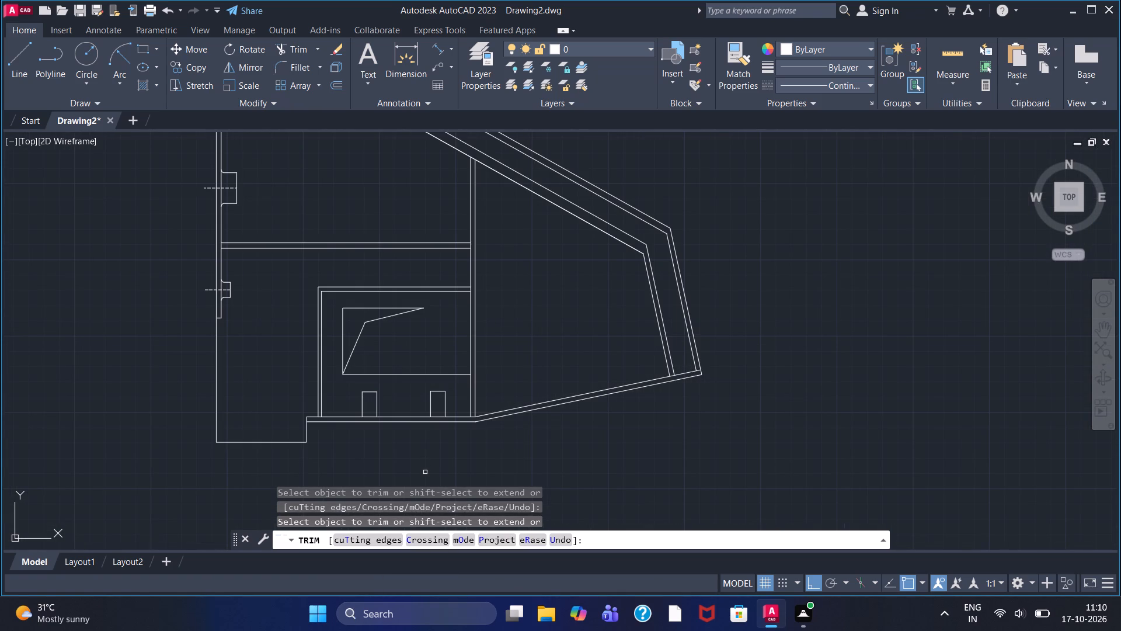
scroll(369, 502, up, 1)
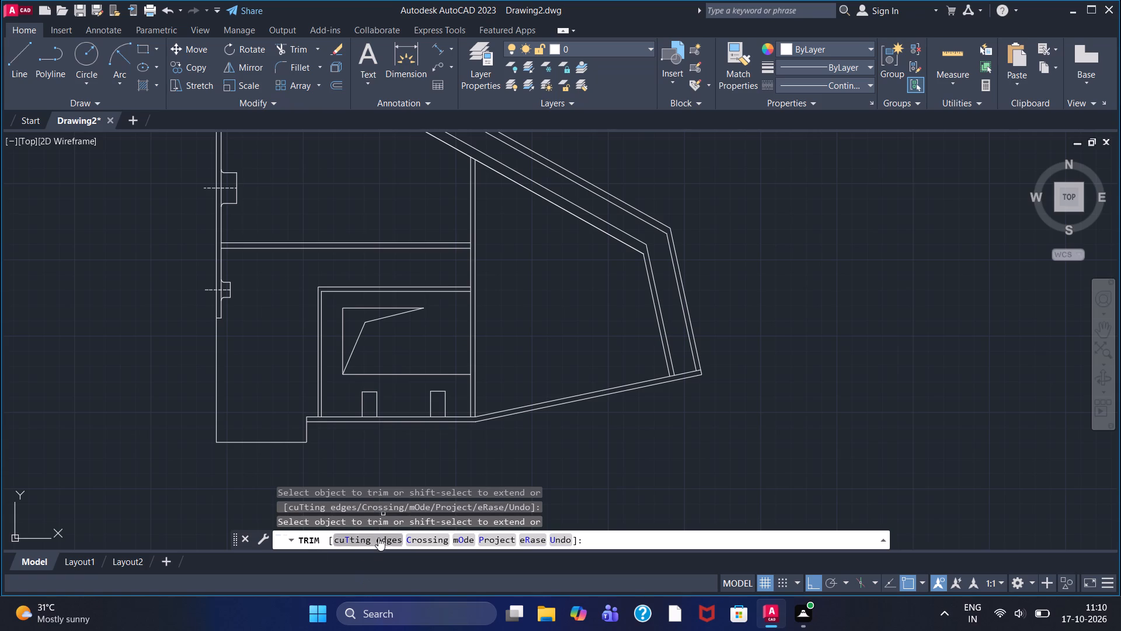
scroll(364, 401, up, 2)
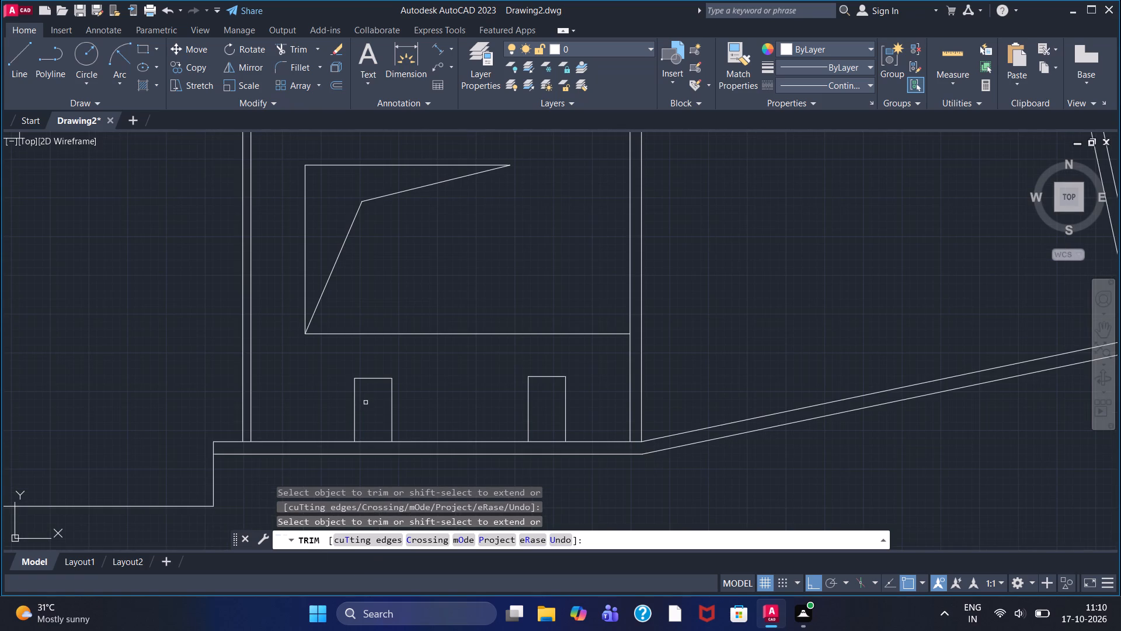
click(19, 83)
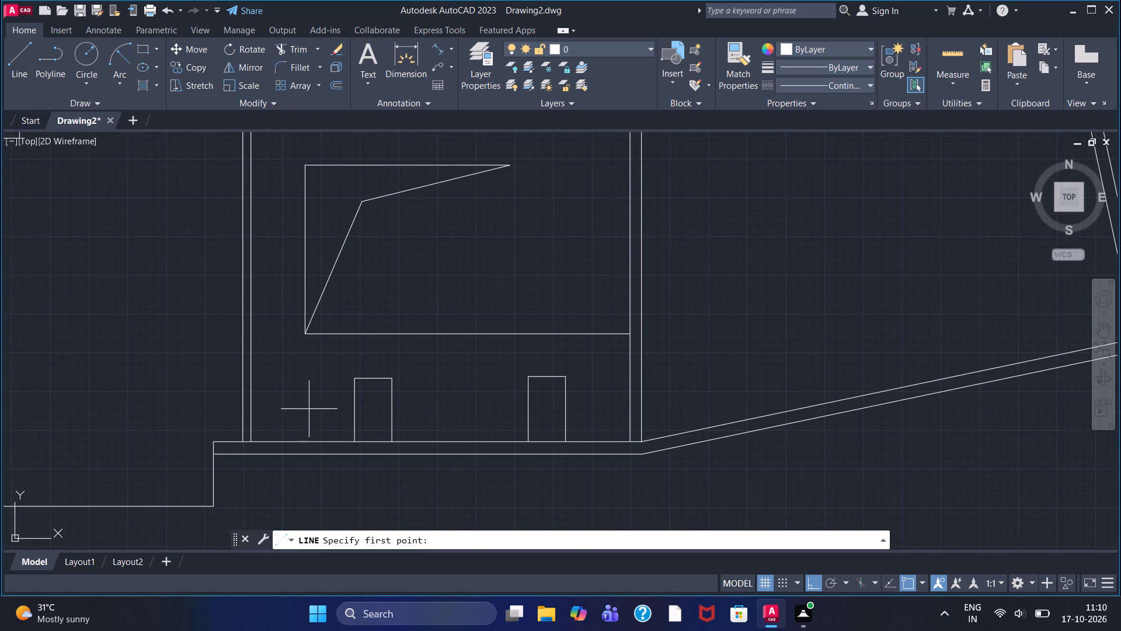
click(339, 394)
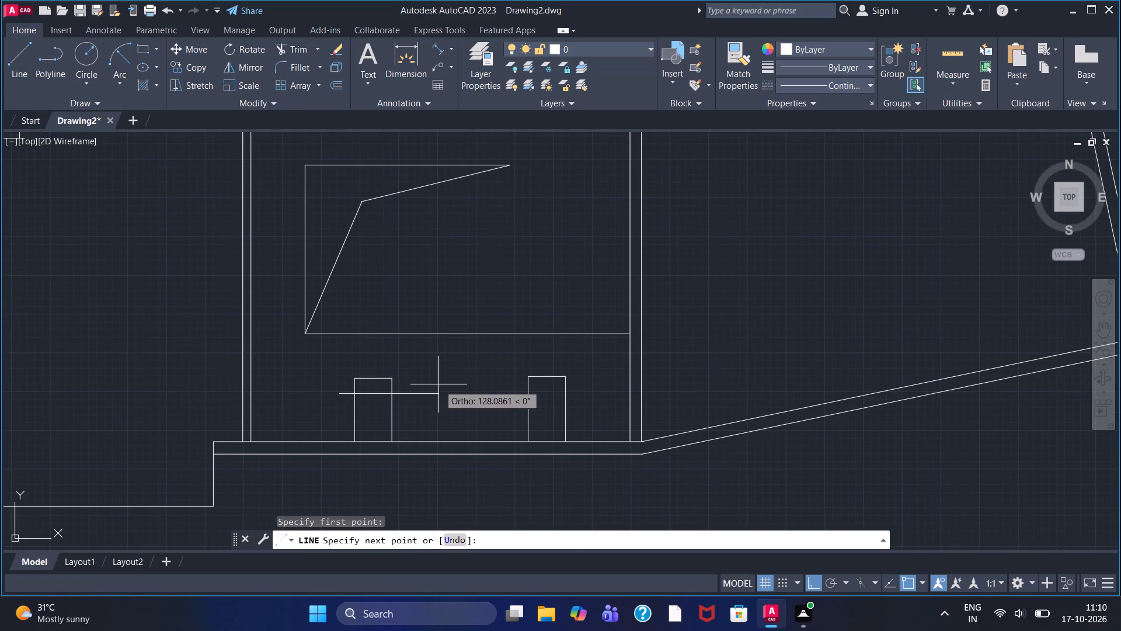
click(589, 393)
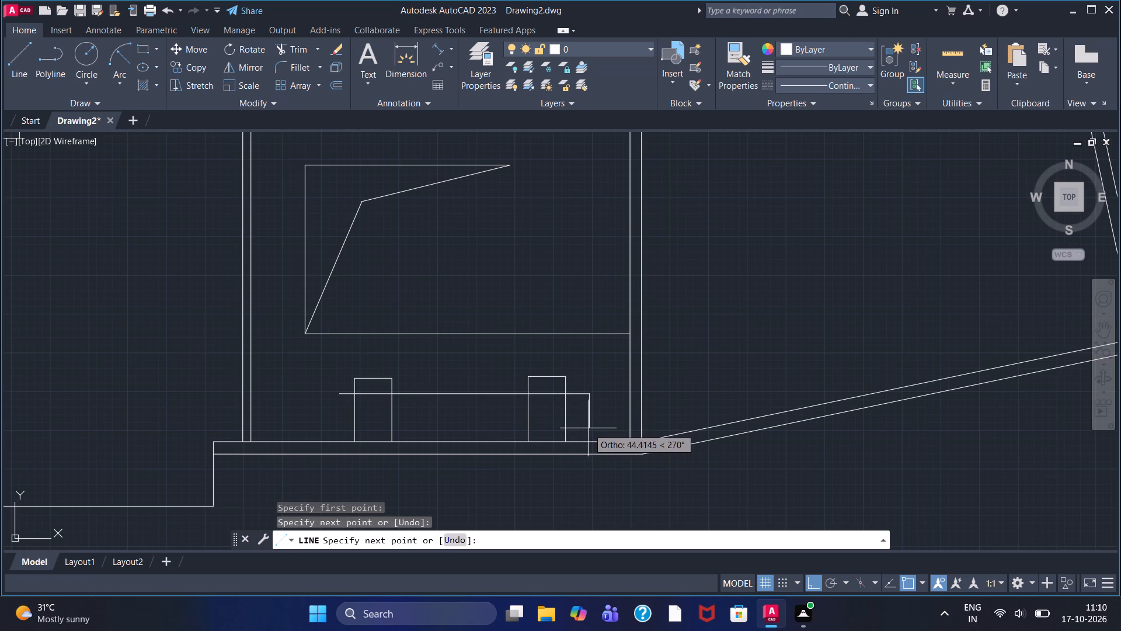
click(588, 425)
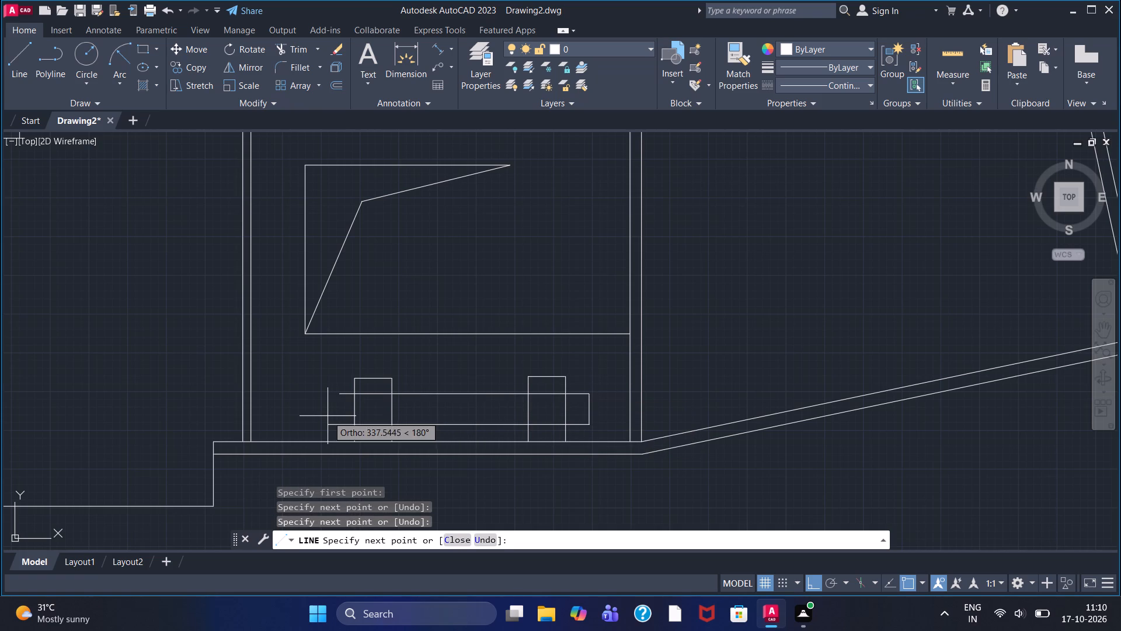
click(328, 416)
right_click(308, 377)
click(315, 383)
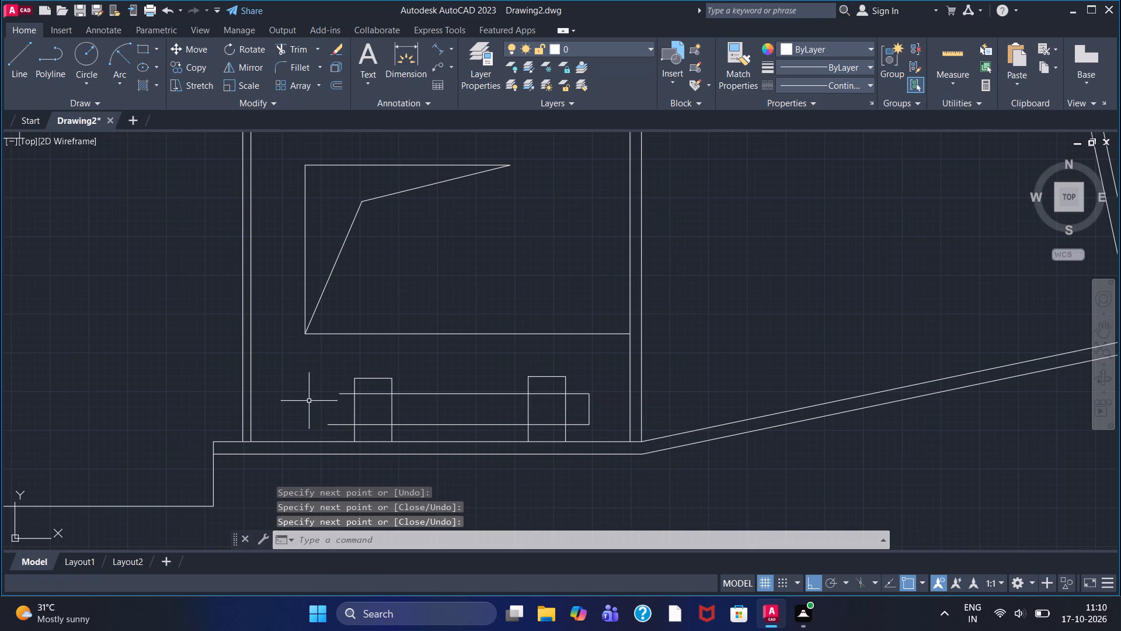
Set the current linetype to the dashed ACAD type and draw a horizontal centreline about 325 long from the first upright's outer edge through the second.
click(844, 82)
click(850, 137)
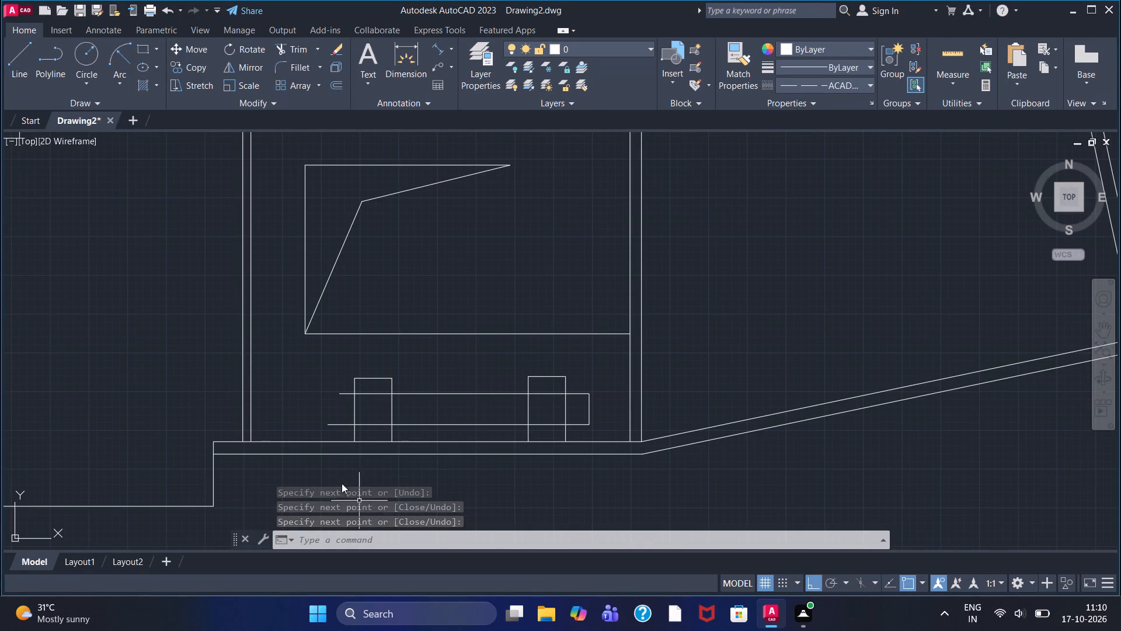
click(15, 79)
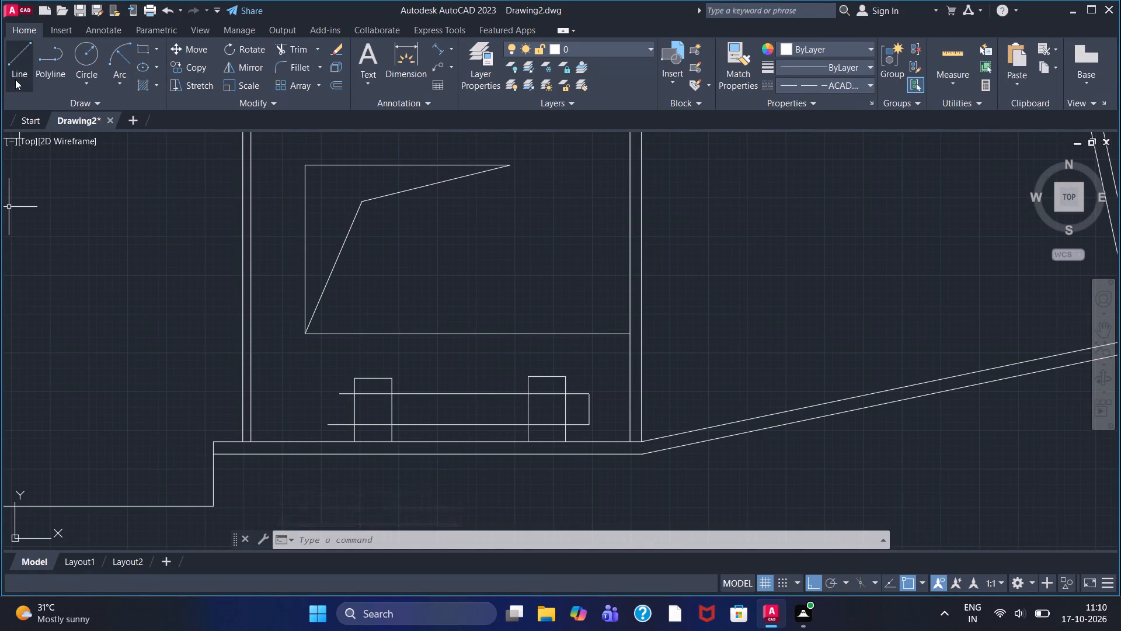
click(351, 414)
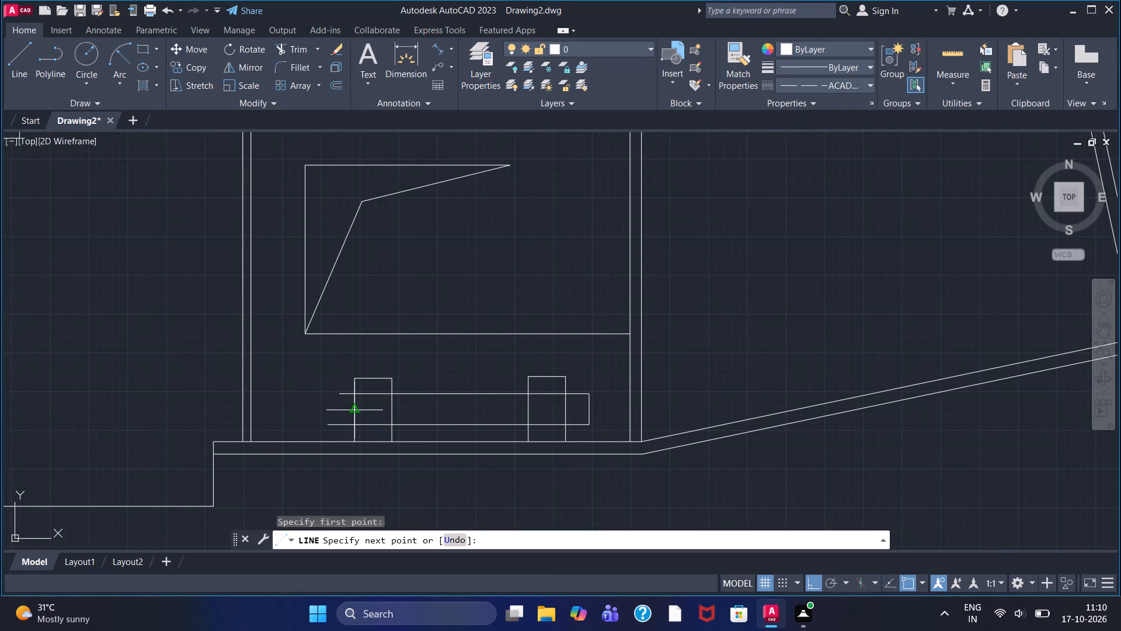
click(607, 412)
right_drag(584, 383, 578, 389)
click(605, 394)
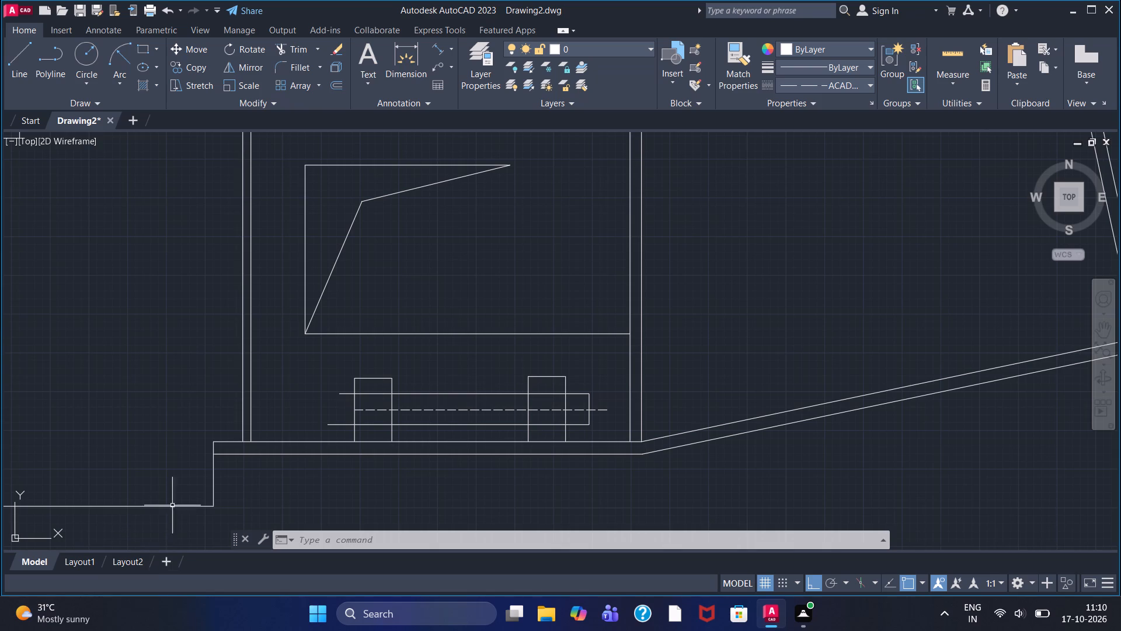
Trim the three-segment line outside and between the two uprights, keeping only the two crossbars inside each upright.
scroll(365, 402, up, 1)
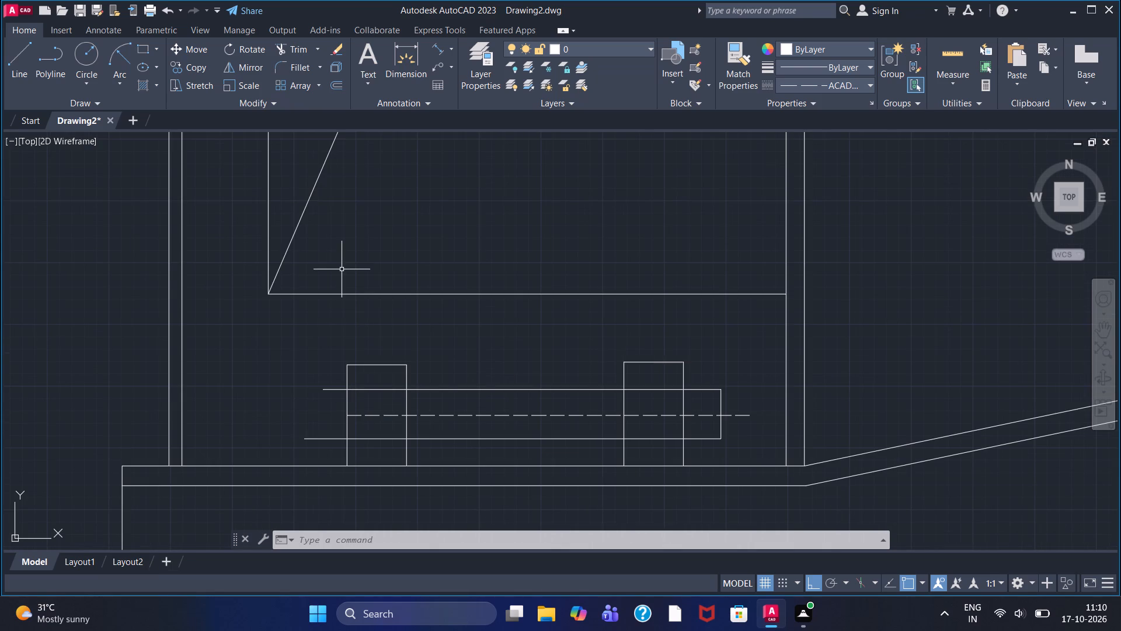
click(298, 48)
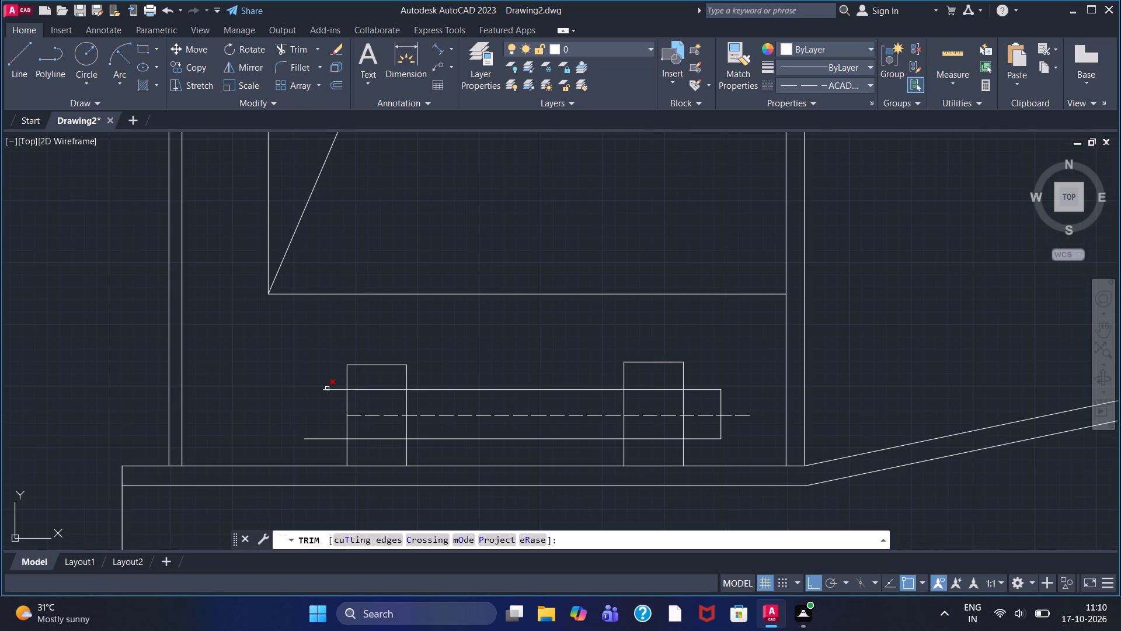
click(328, 389)
click(322, 438)
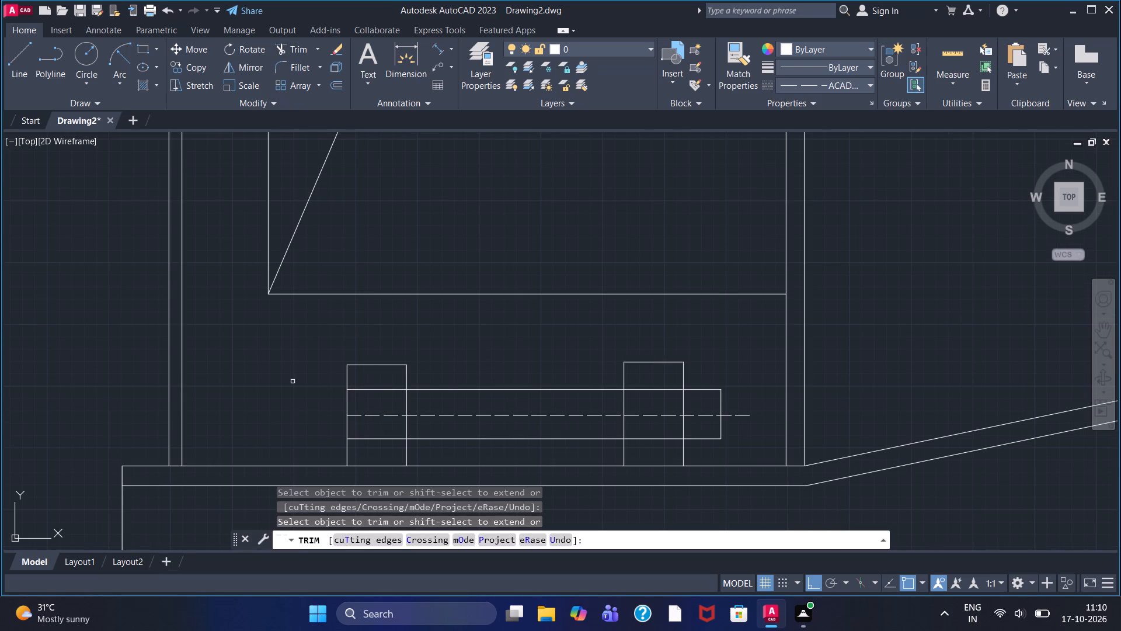
click(433, 389)
click(697, 391)
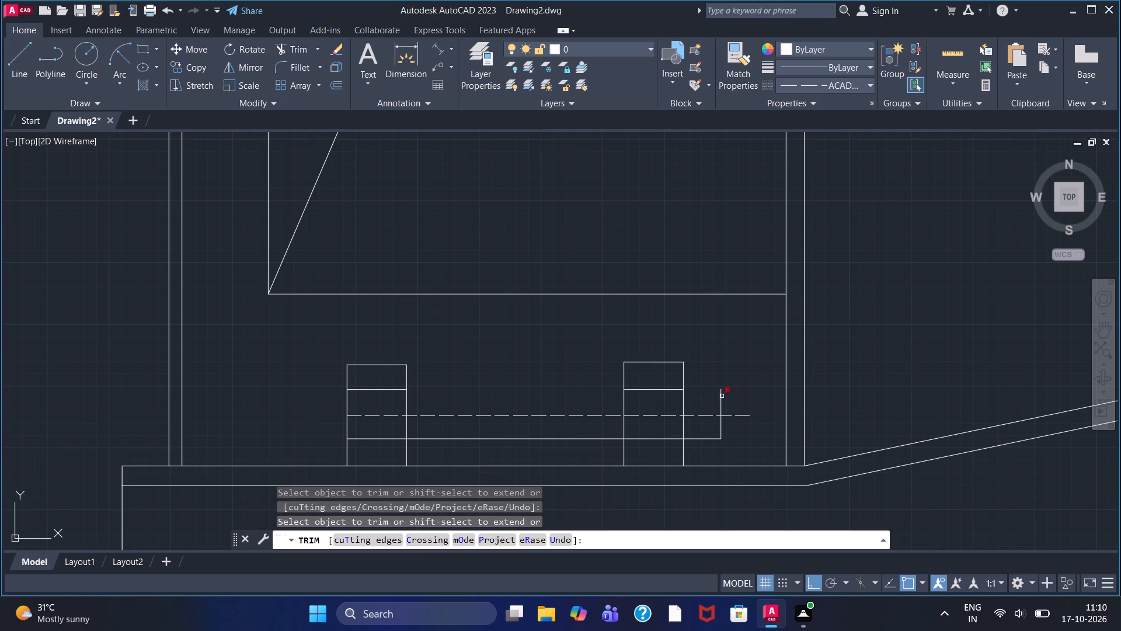
click(723, 396)
click(719, 400)
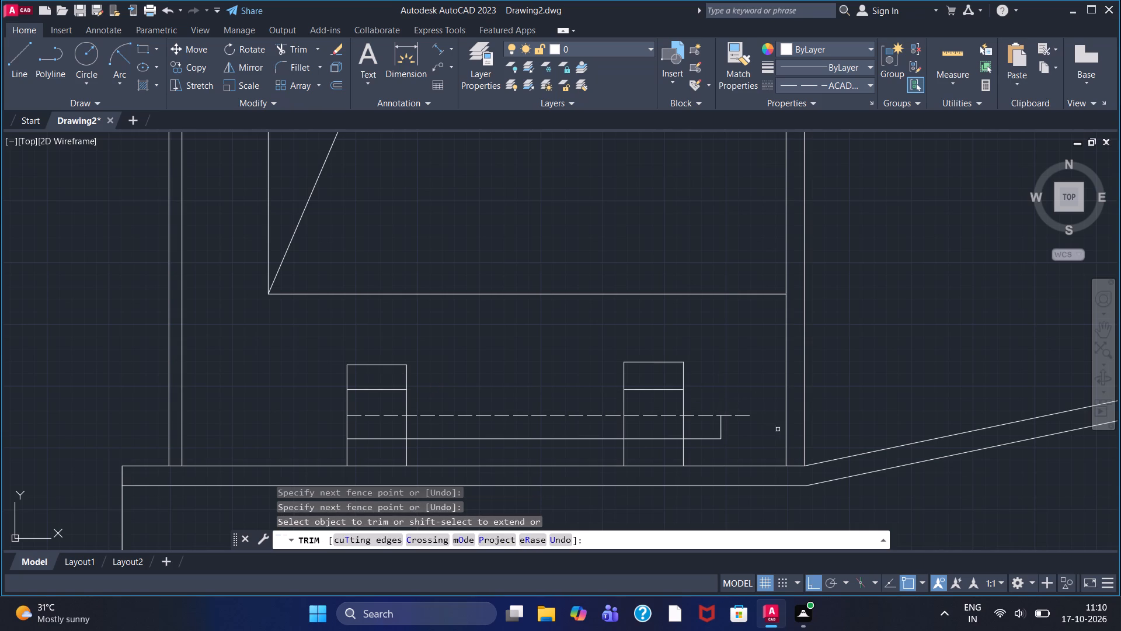
click(721, 430)
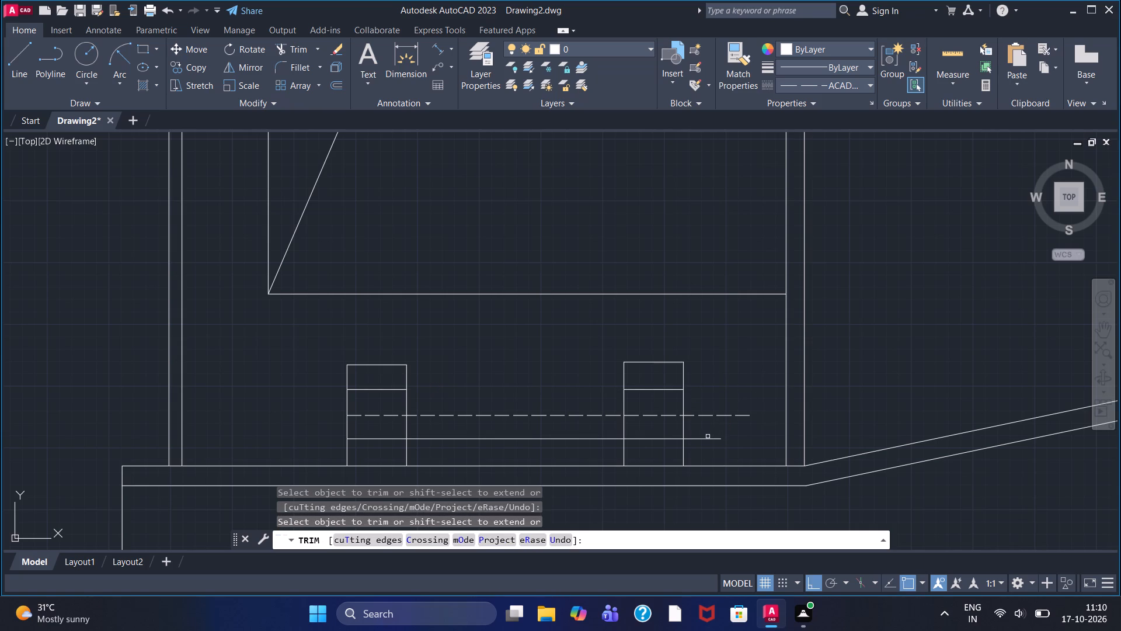
click(707, 440)
click(572, 438)
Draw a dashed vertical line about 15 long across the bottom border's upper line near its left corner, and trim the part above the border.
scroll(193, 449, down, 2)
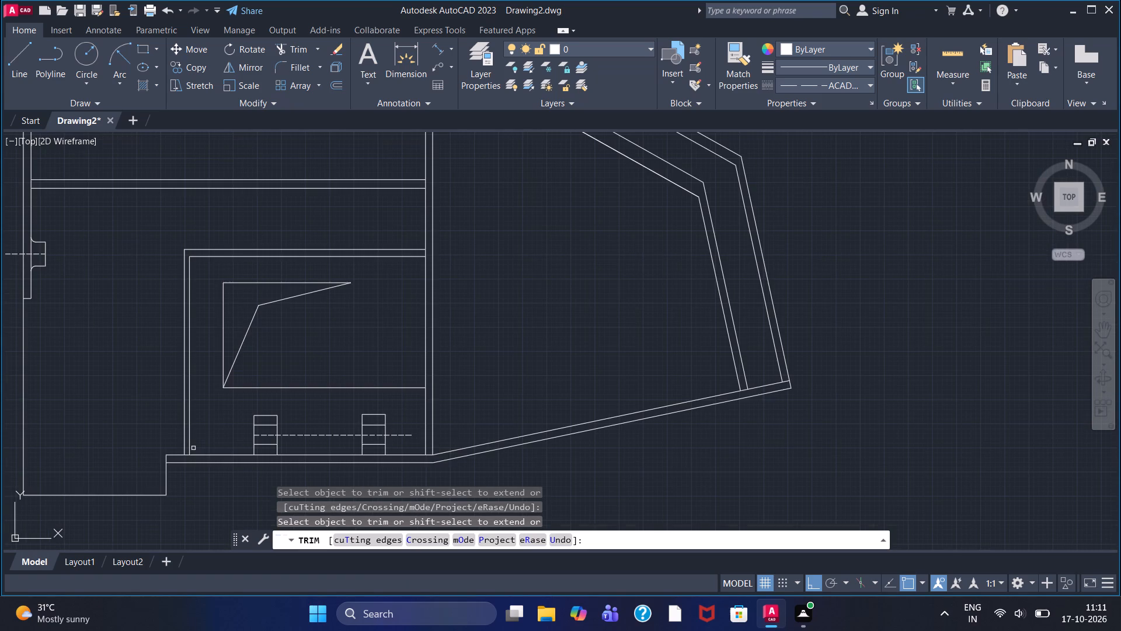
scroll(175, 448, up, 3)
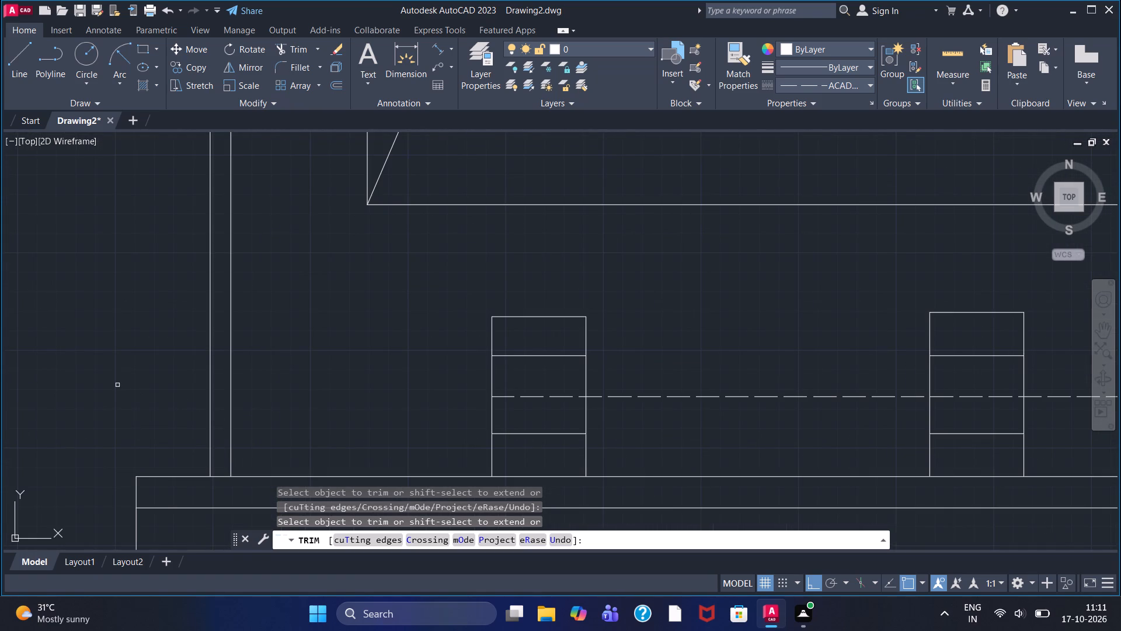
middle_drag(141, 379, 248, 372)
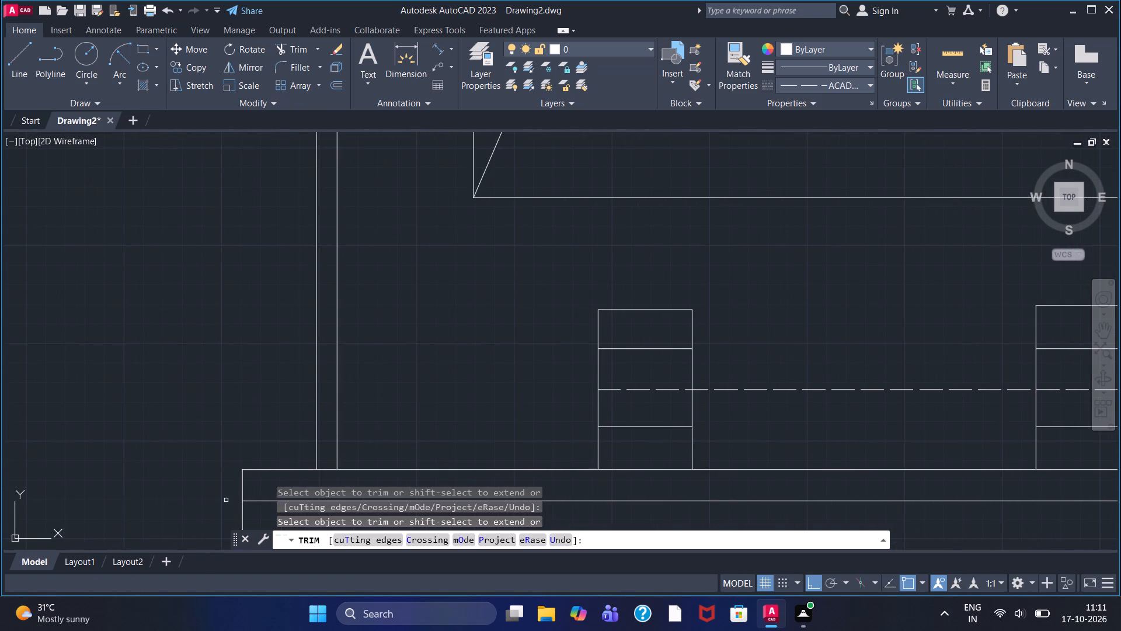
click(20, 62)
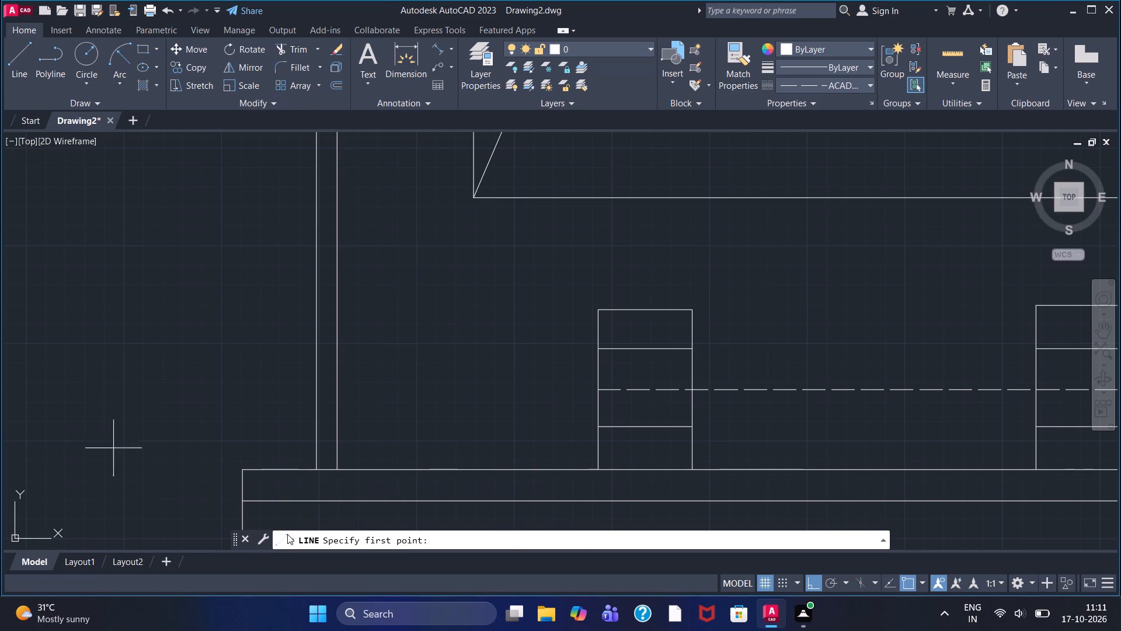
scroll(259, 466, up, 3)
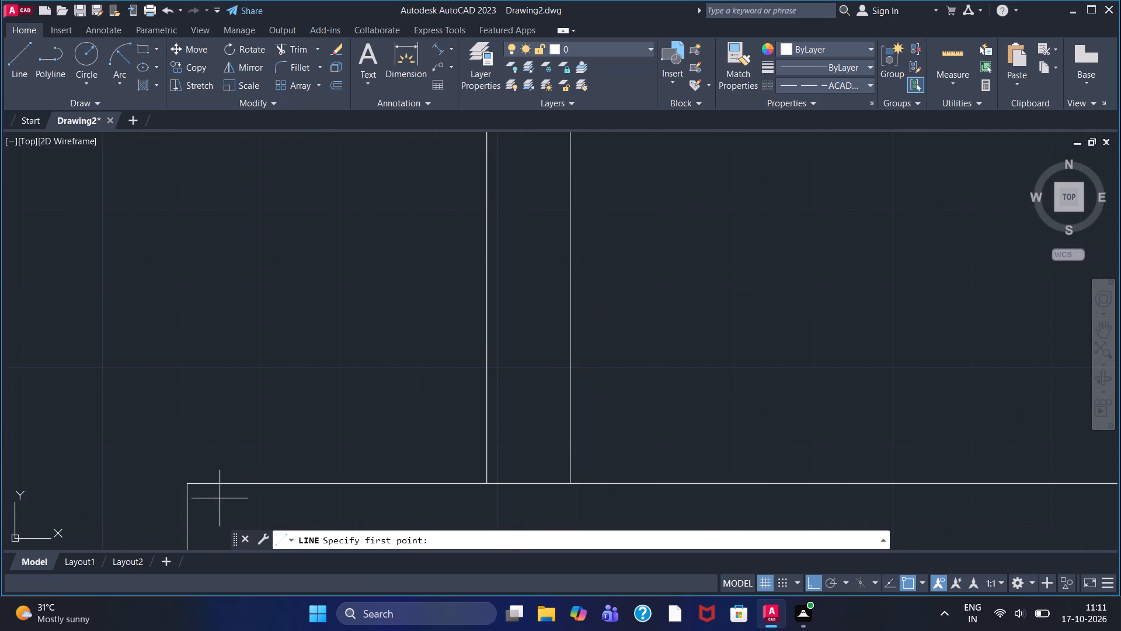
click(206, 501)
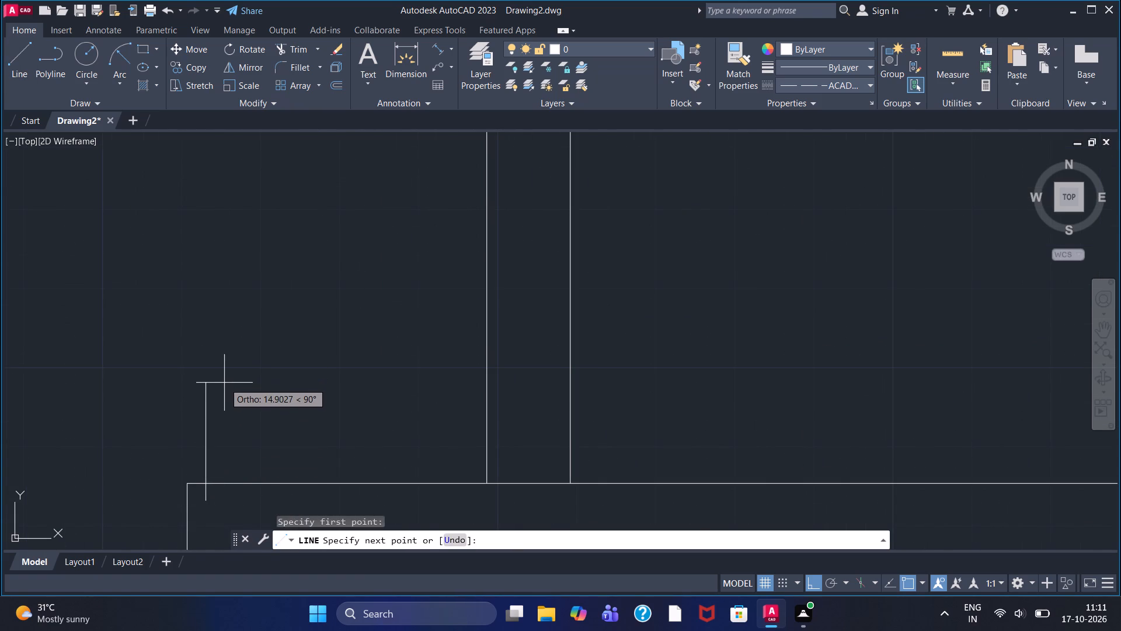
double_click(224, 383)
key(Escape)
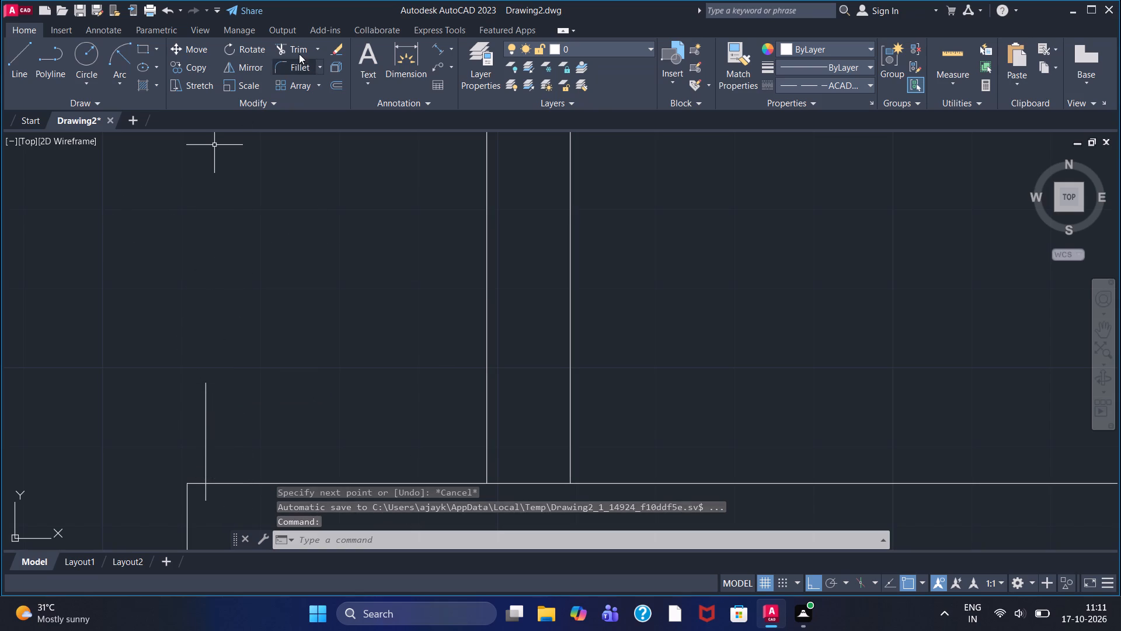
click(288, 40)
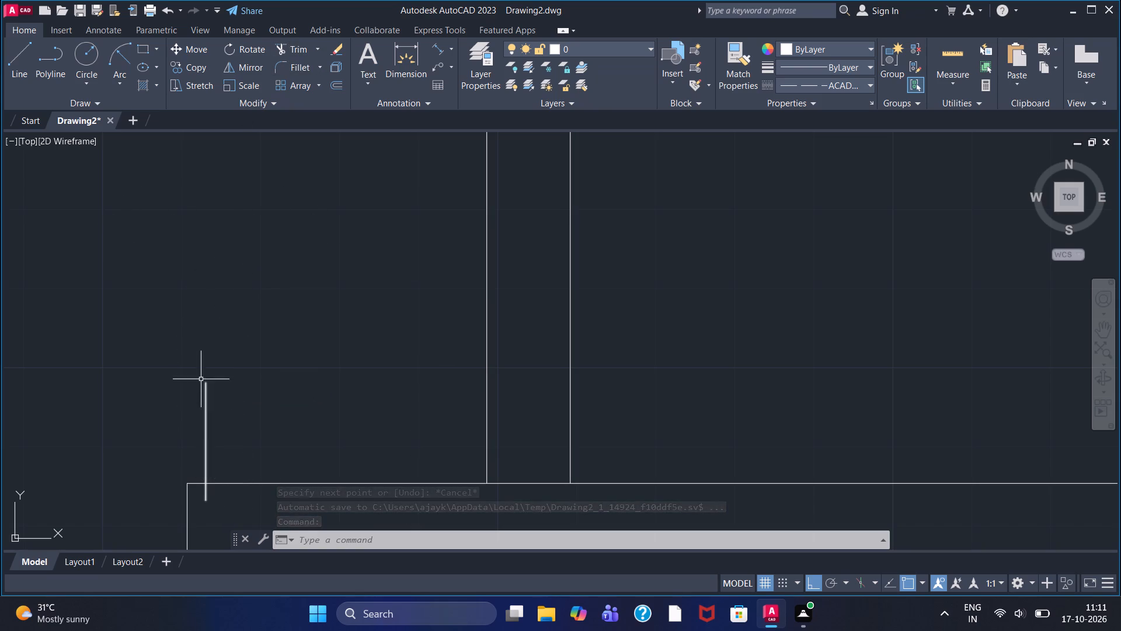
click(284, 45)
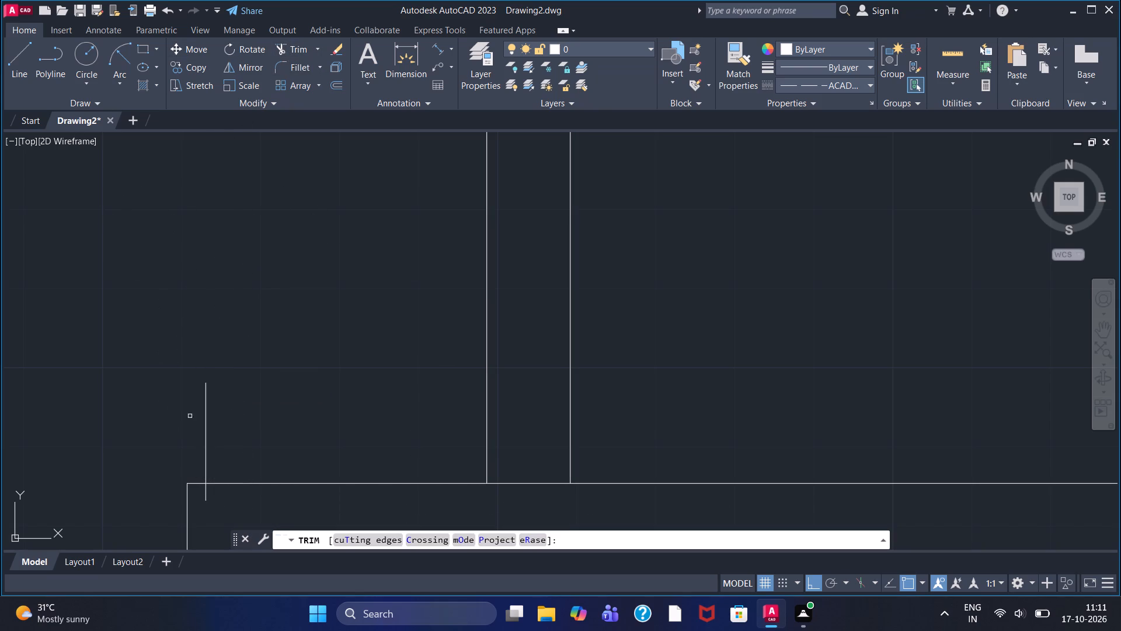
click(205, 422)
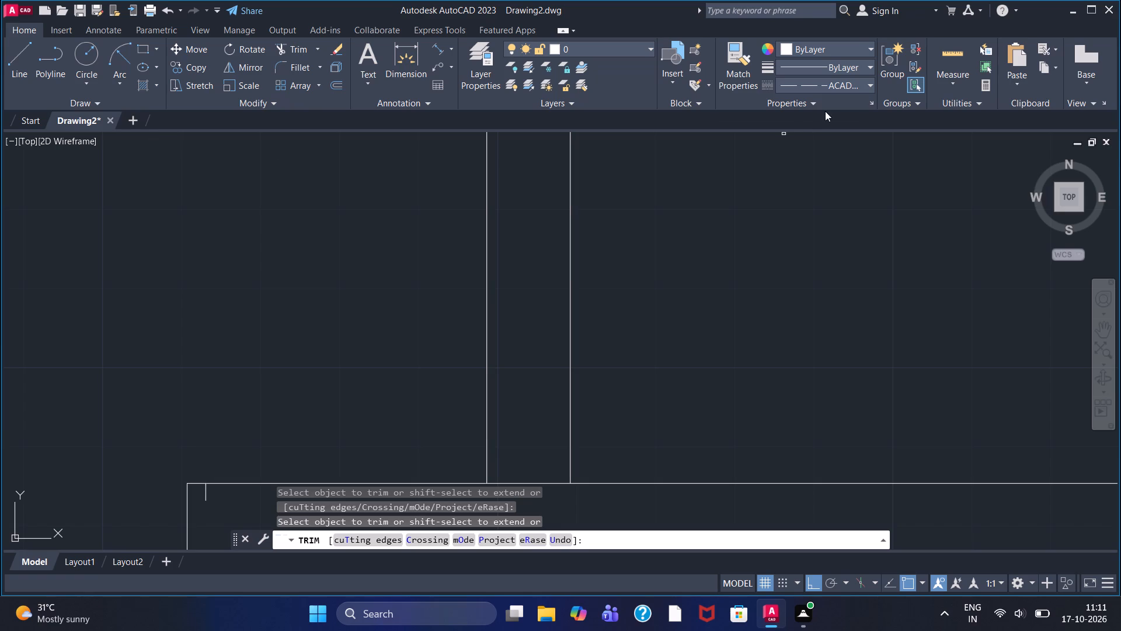
Set the current linetype to Continuous and draw a line 80 up from the bottom border's upper line near its left corner, plus 15 to the right.
click(834, 84)
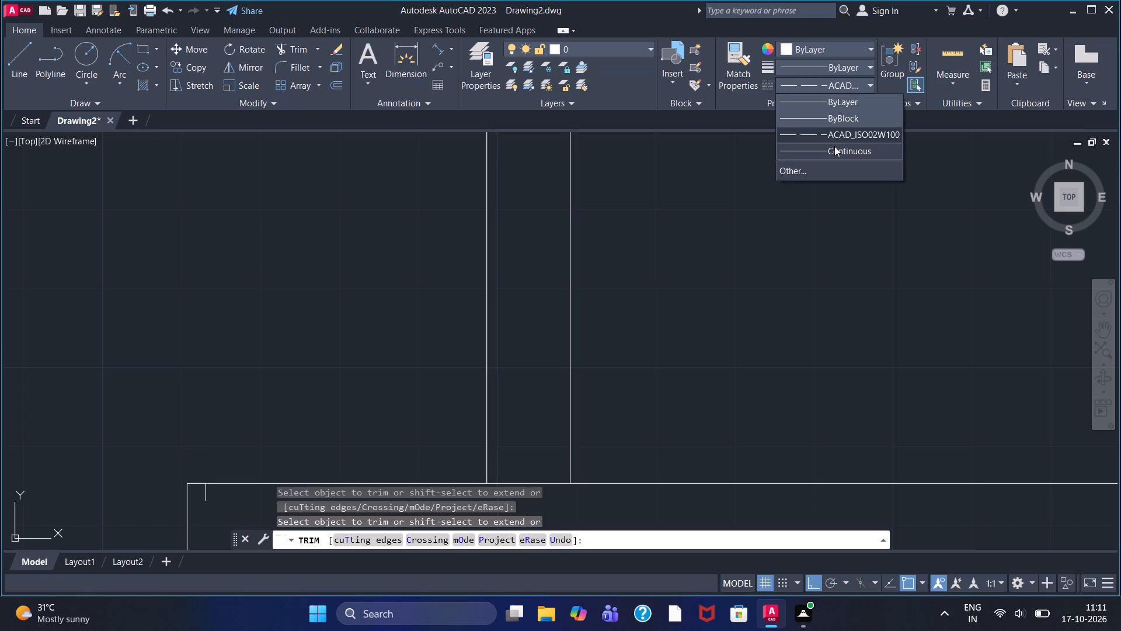
click(834, 146)
click(20, 51)
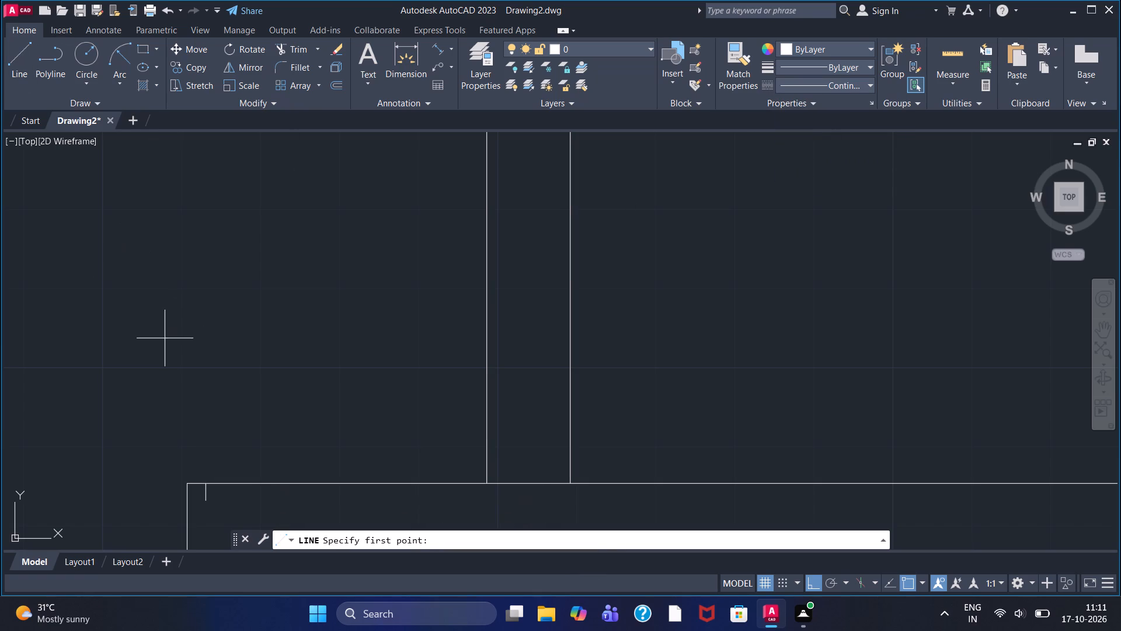
click(211, 480)
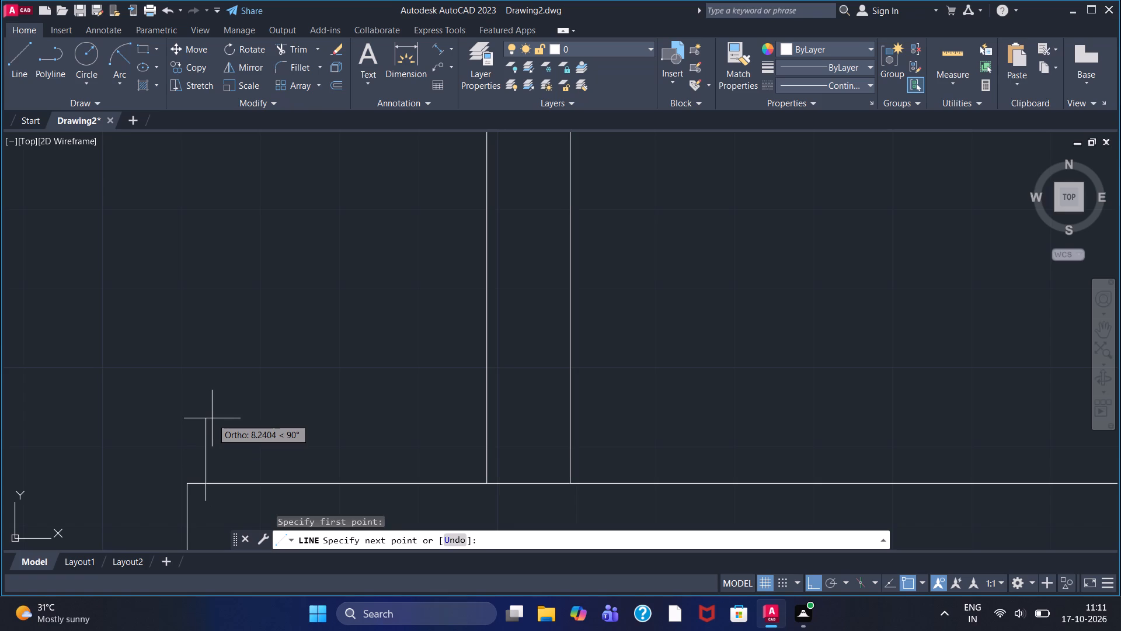
text(80)
key(Return)
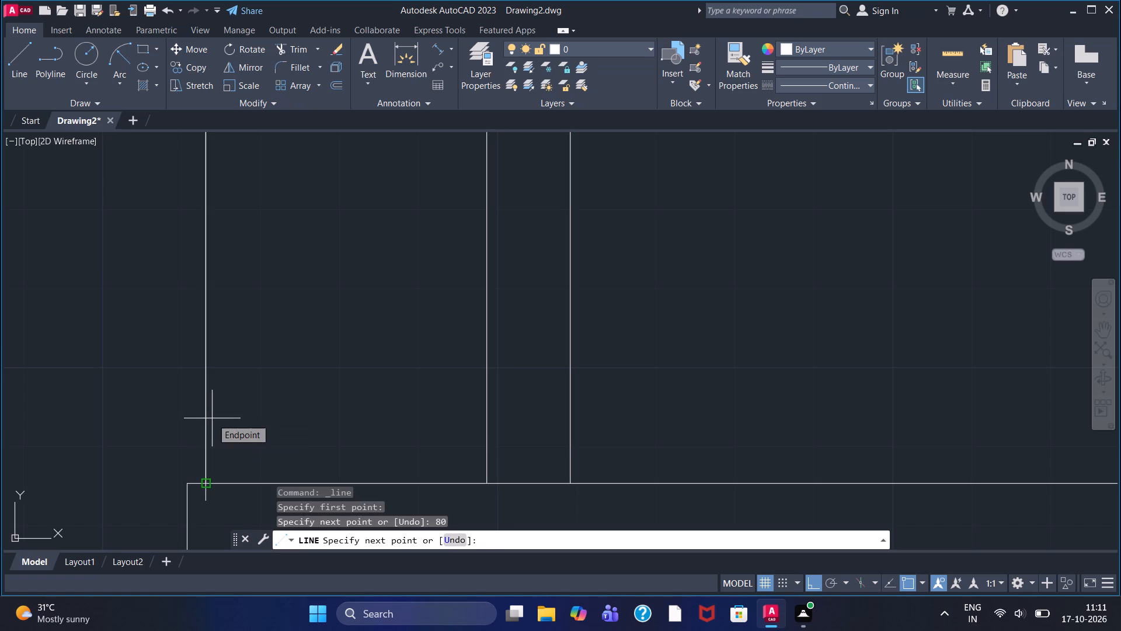
scroll(212, 418, down, 2)
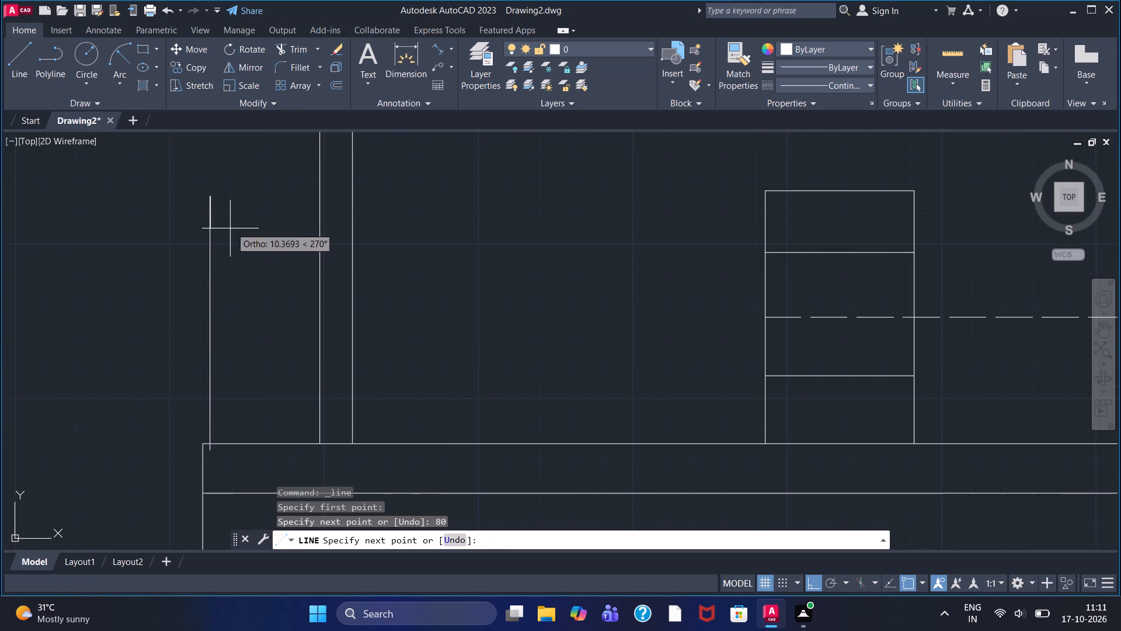
text(15)
key(Return)
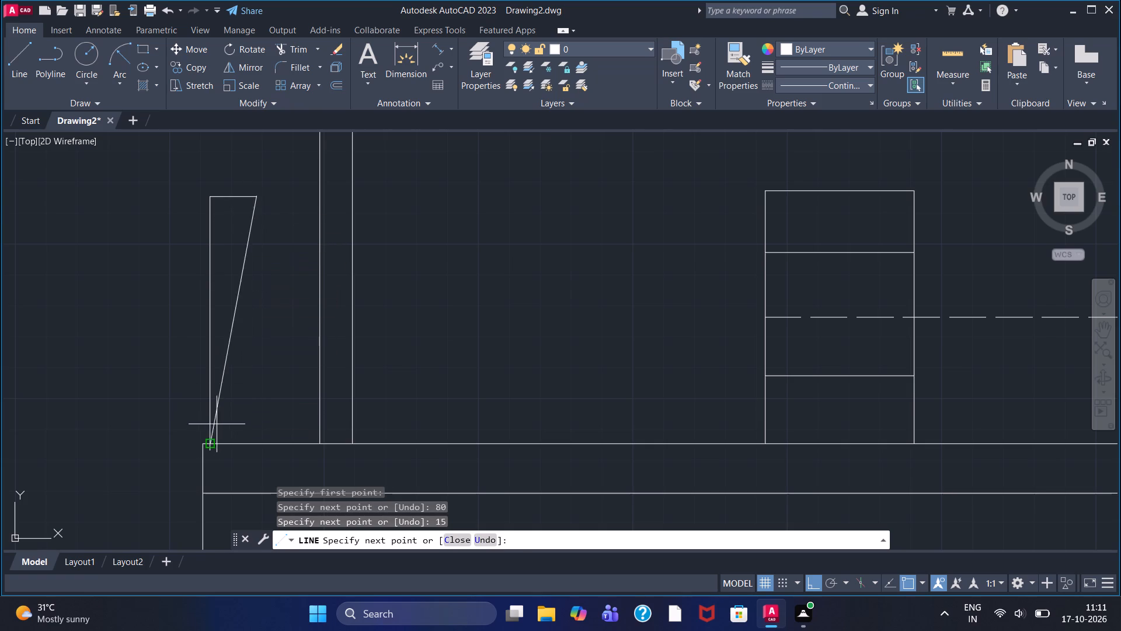
Continue the line down past the border, about 8 right, about 85 up, about 10 right and back down past the border.
click(256, 460)
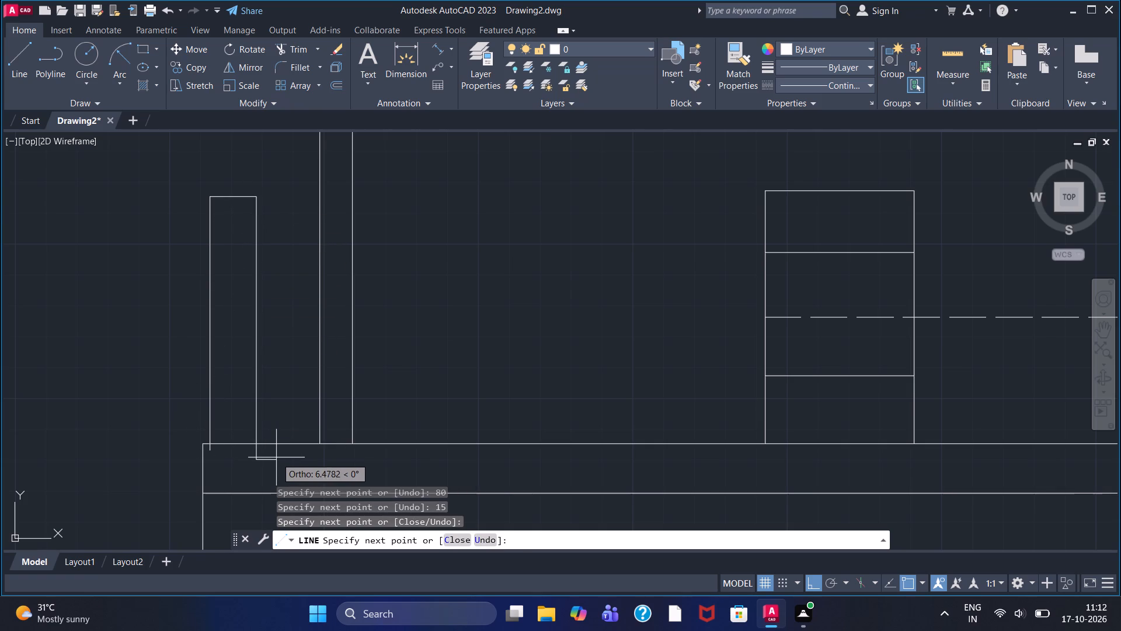
click(281, 458)
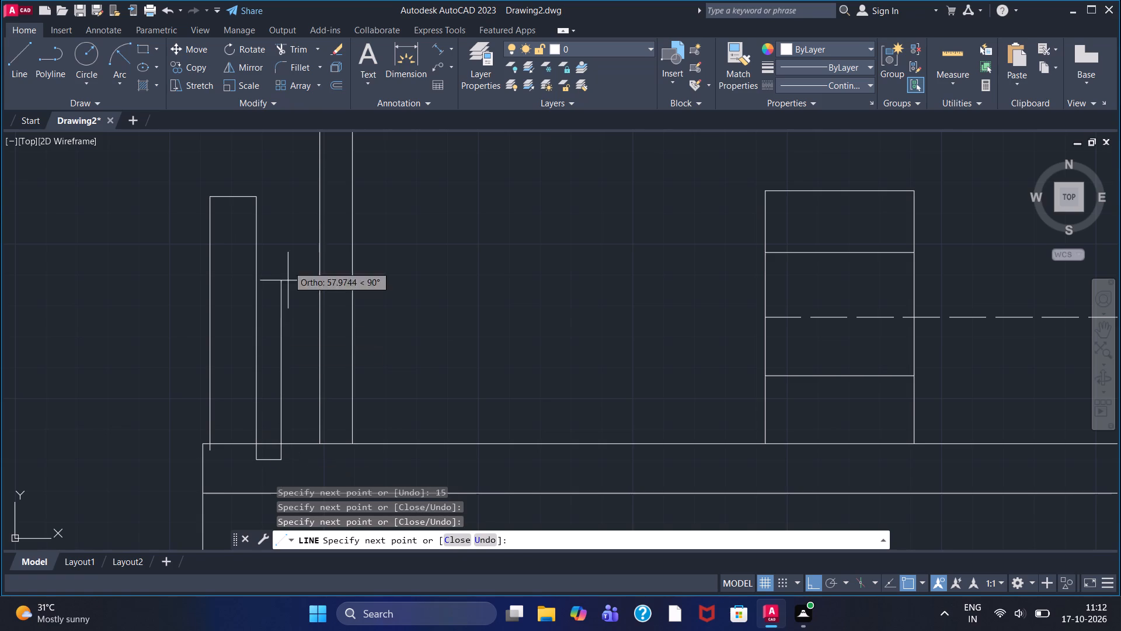
click(280, 197)
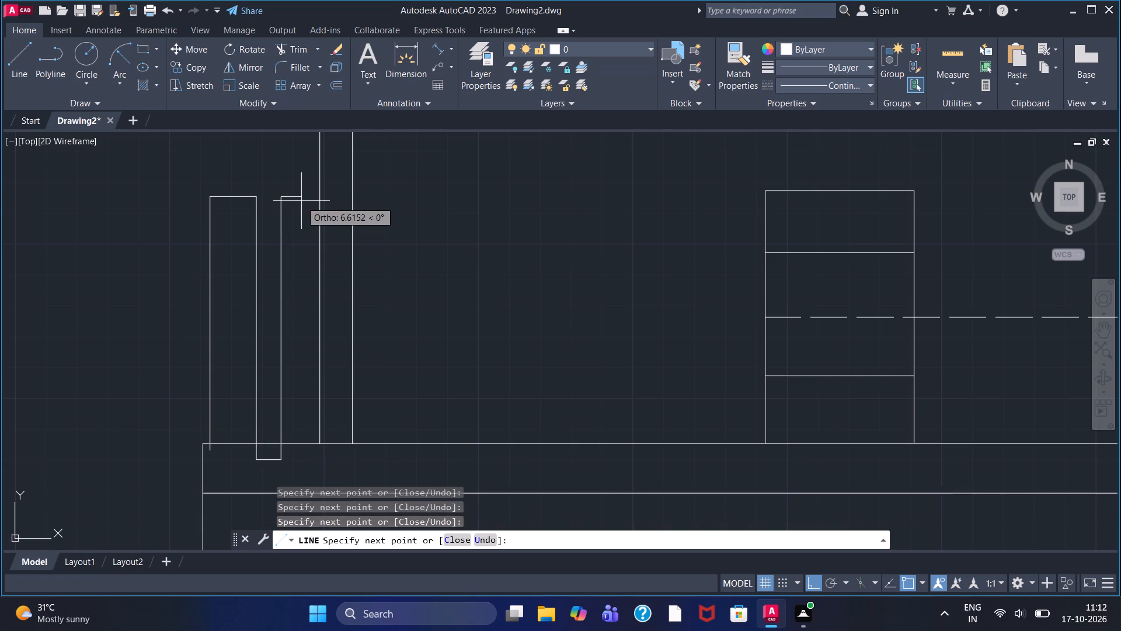
click(311, 201)
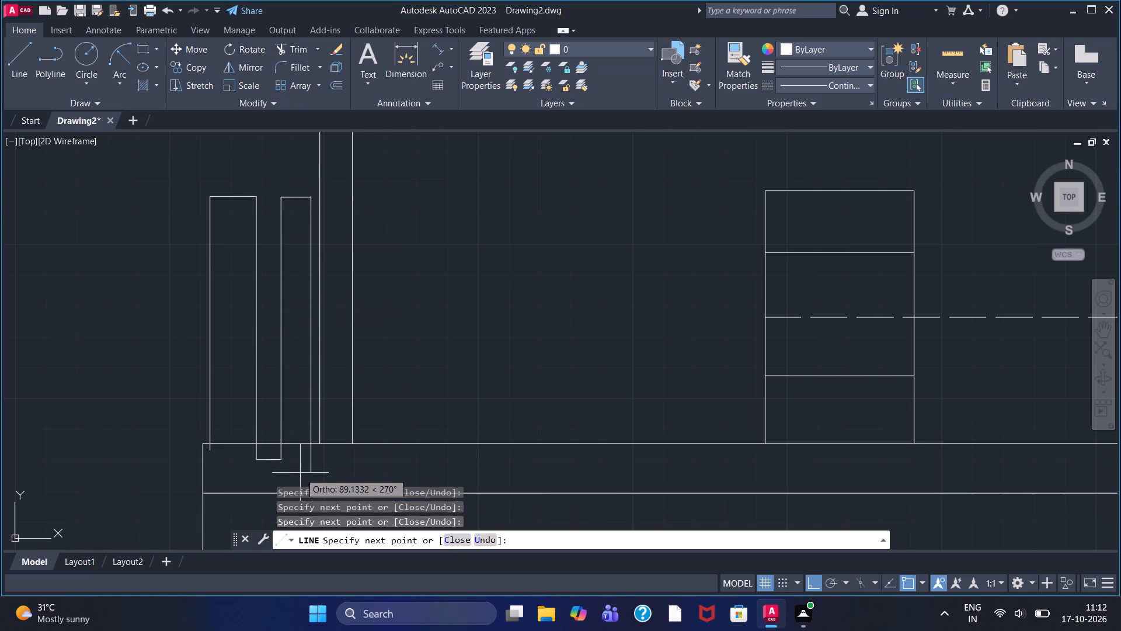
click(305, 455)
right_click(365, 473)
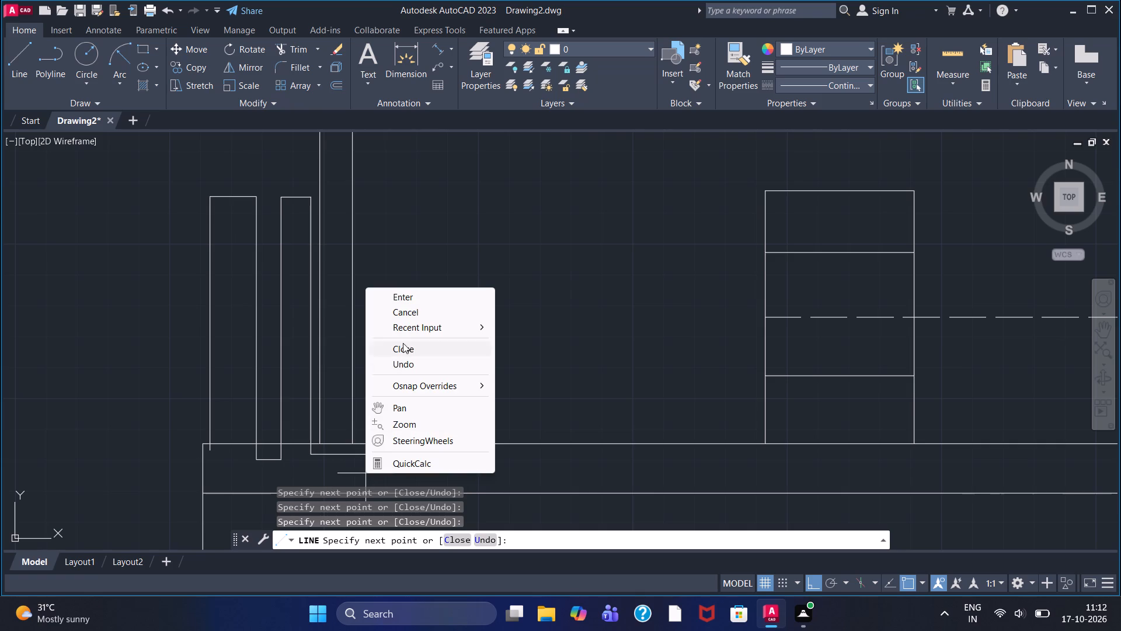
click(405, 295)
Trim the upright stubs and connecting piece below the bottom border's upper line so both narrow boxes end on it.
click(290, 47)
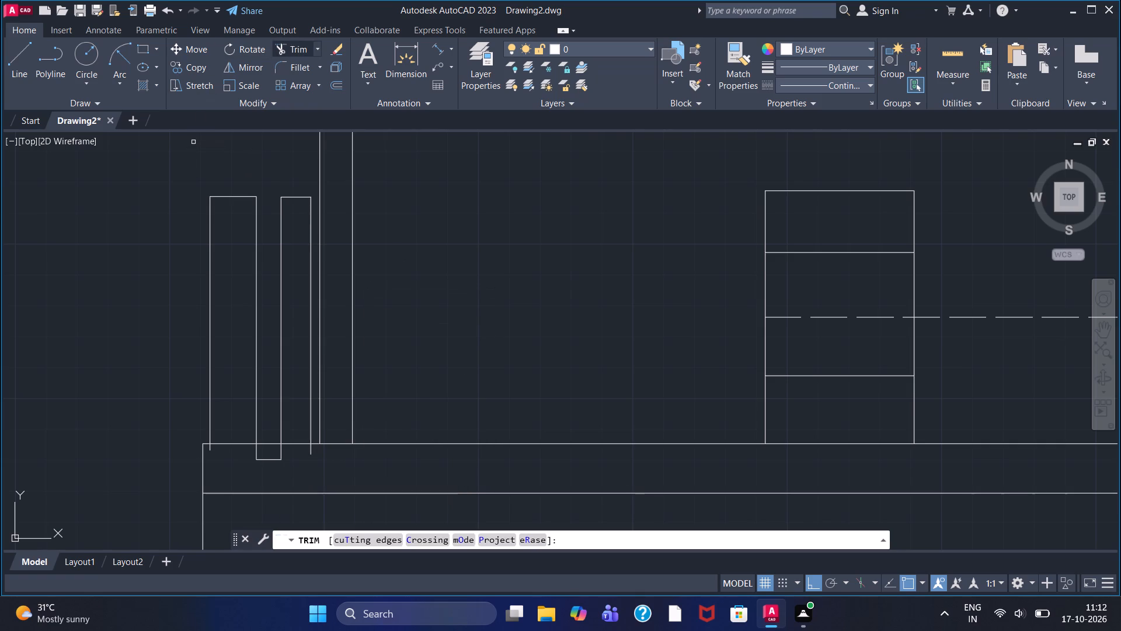
scroll(200, 466, up, 2)
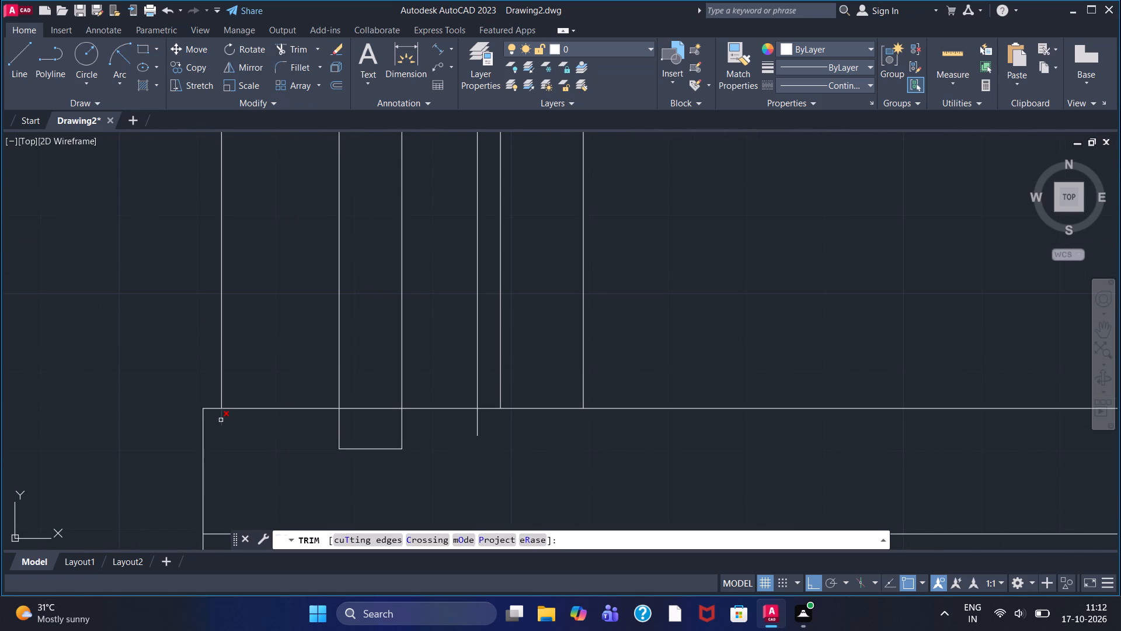
click(221, 420)
click(337, 427)
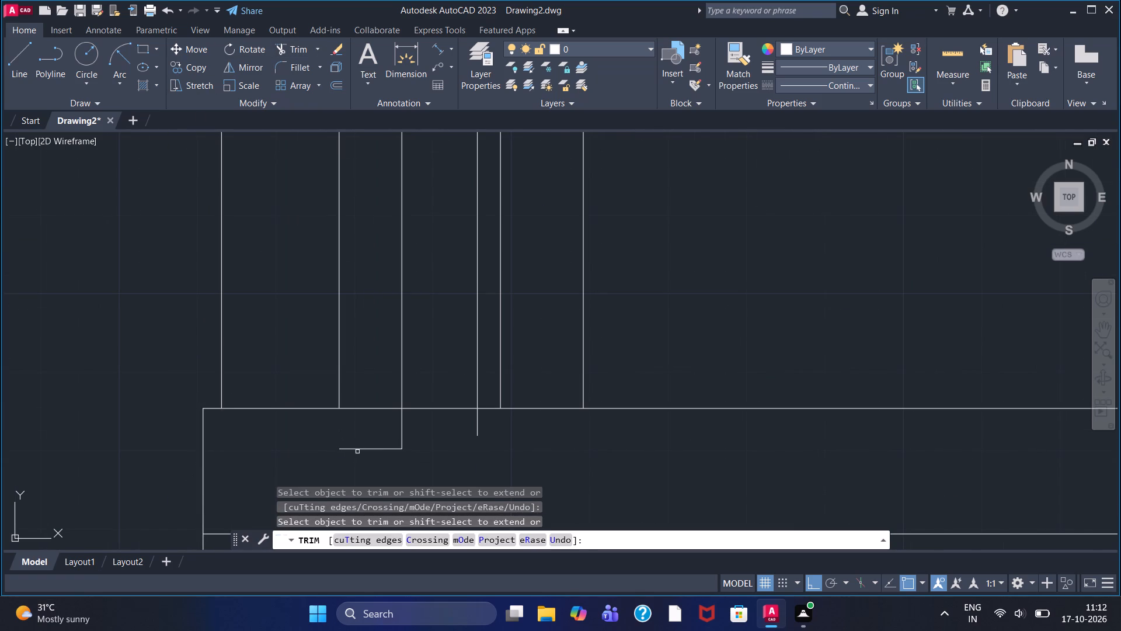
click(357, 452)
click(372, 443)
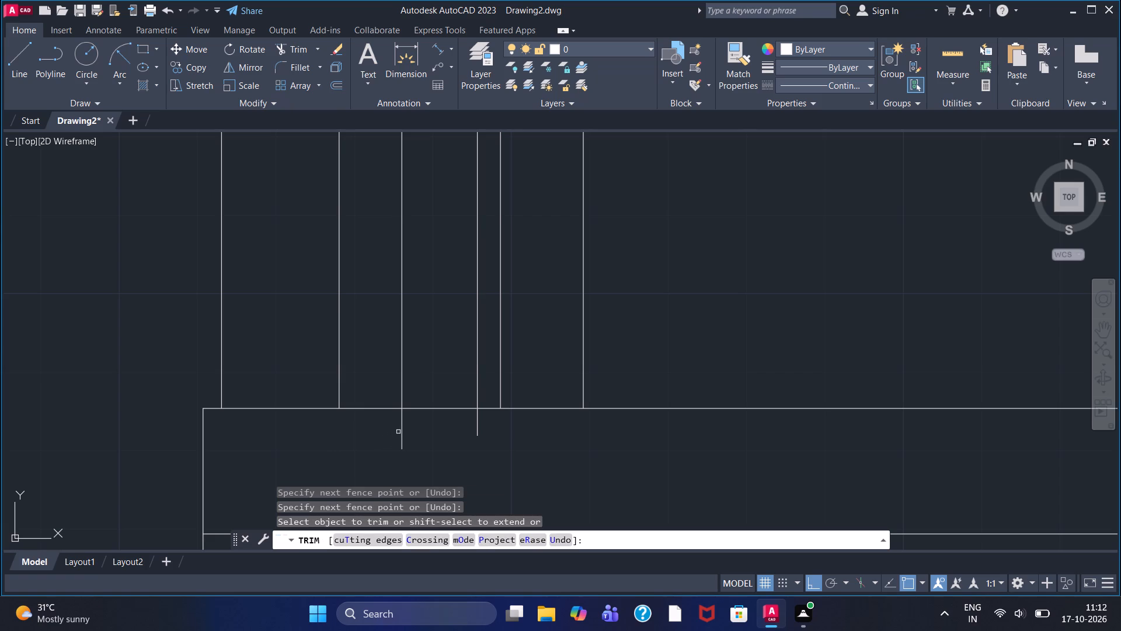
click(400, 431)
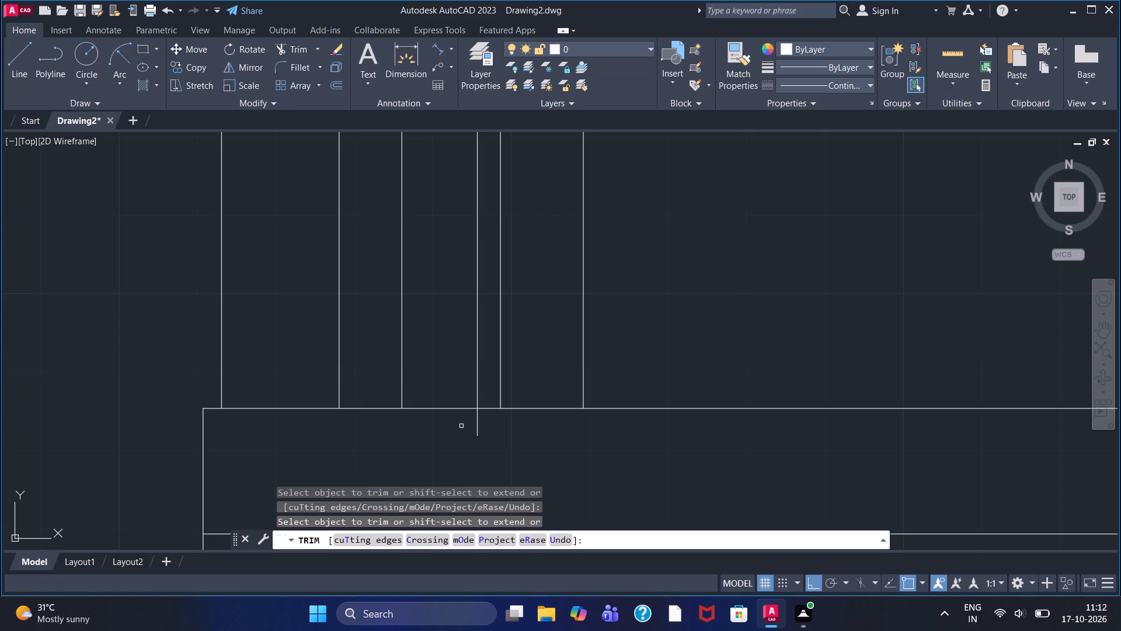
click(476, 427)
Draw a line about 120 up across the inner room's top double wall, 10 right, and about 127 back down past the wall.
scroll(417, 449, down, 1)
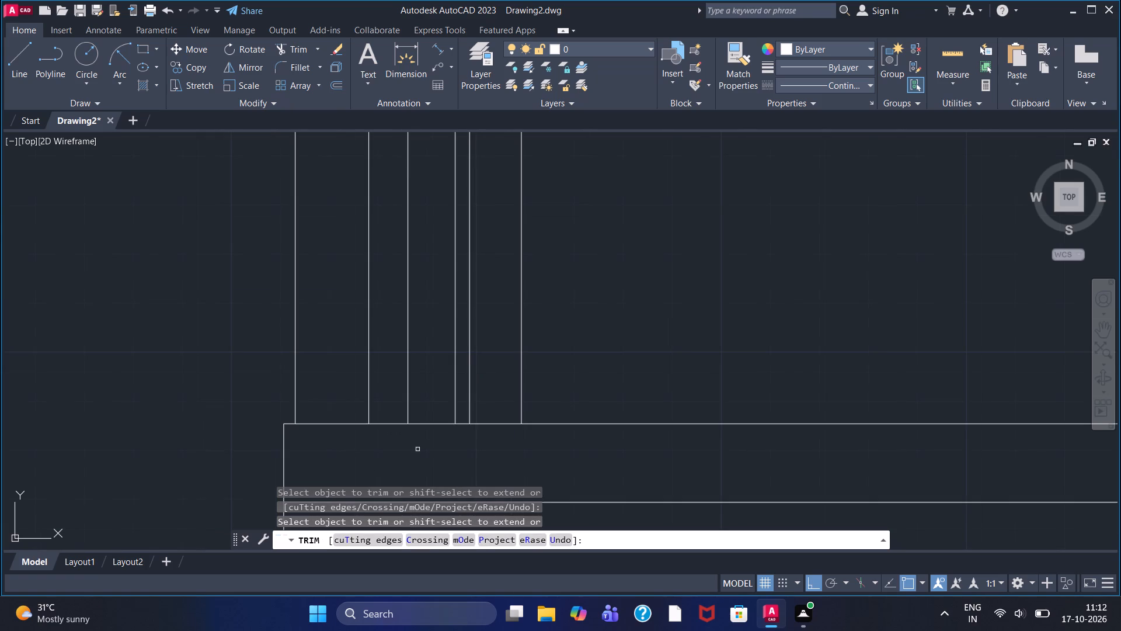
scroll(417, 449, down, 1)
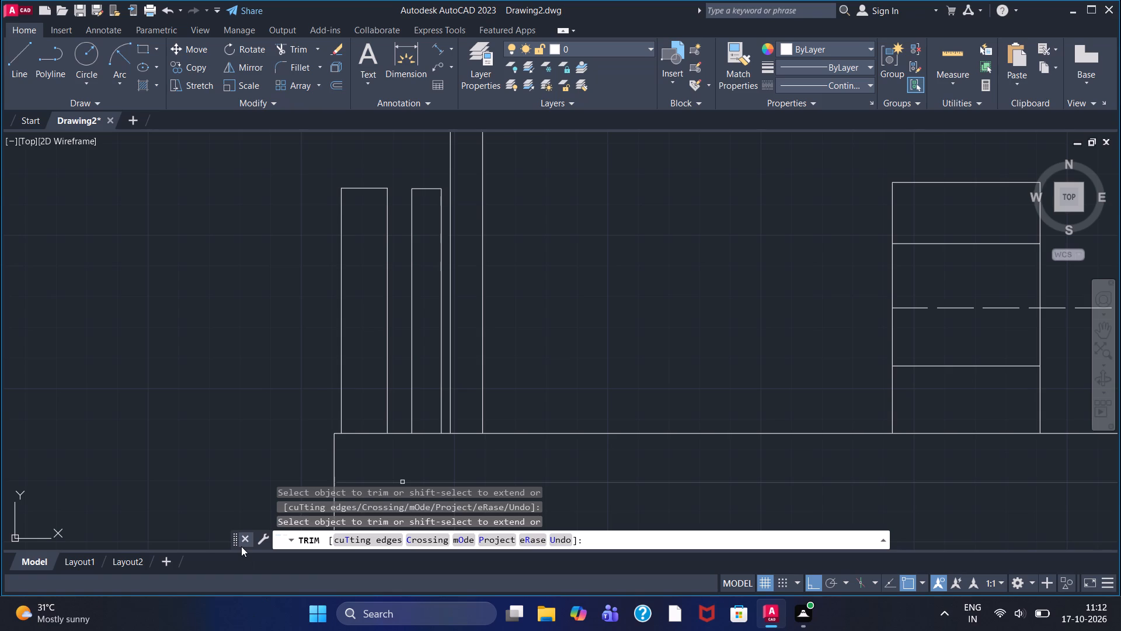
scroll(241, 546, down, 3)
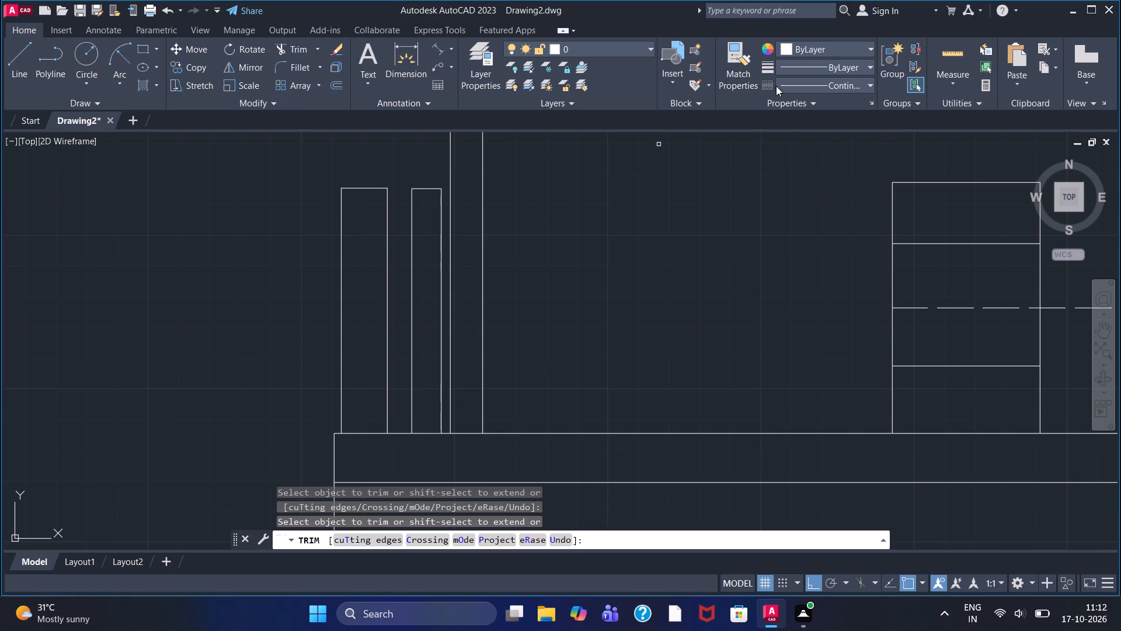
scroll(727, 215, up, 1)
scroll(727, 215, down, 3)
middle_drag(727, 209, 599, 300)
scroll(598, 297, down, 2)
scroll(618, 231, down, 1)
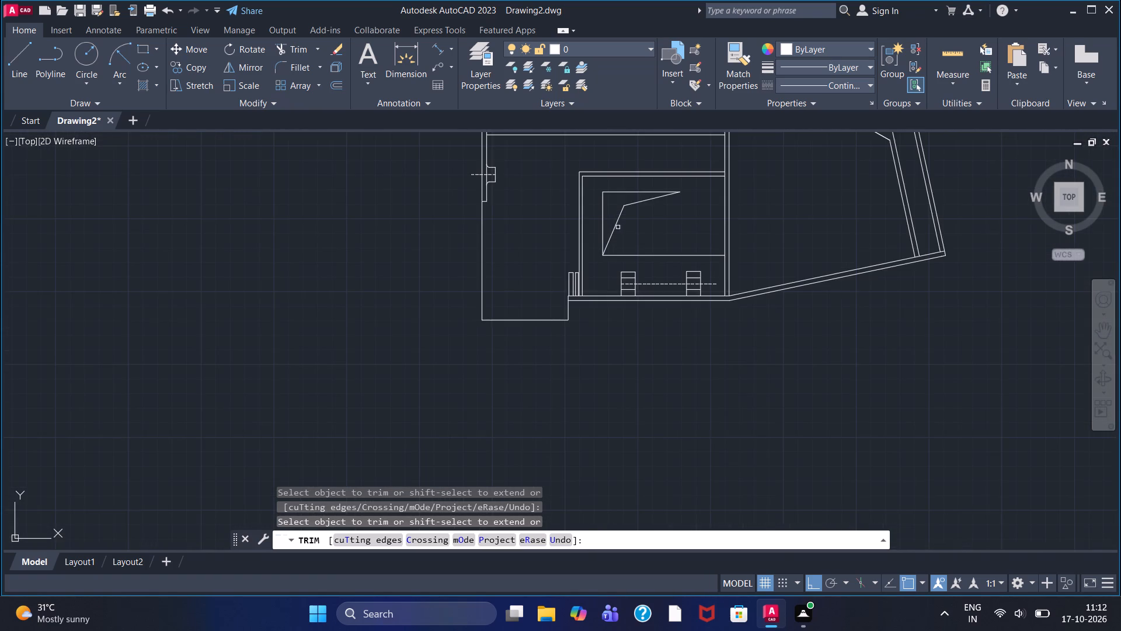
scroll(625, 212, down, 1)
middle_drag(626, 175, 587, 255)
scroll(587, 255, up, 2)
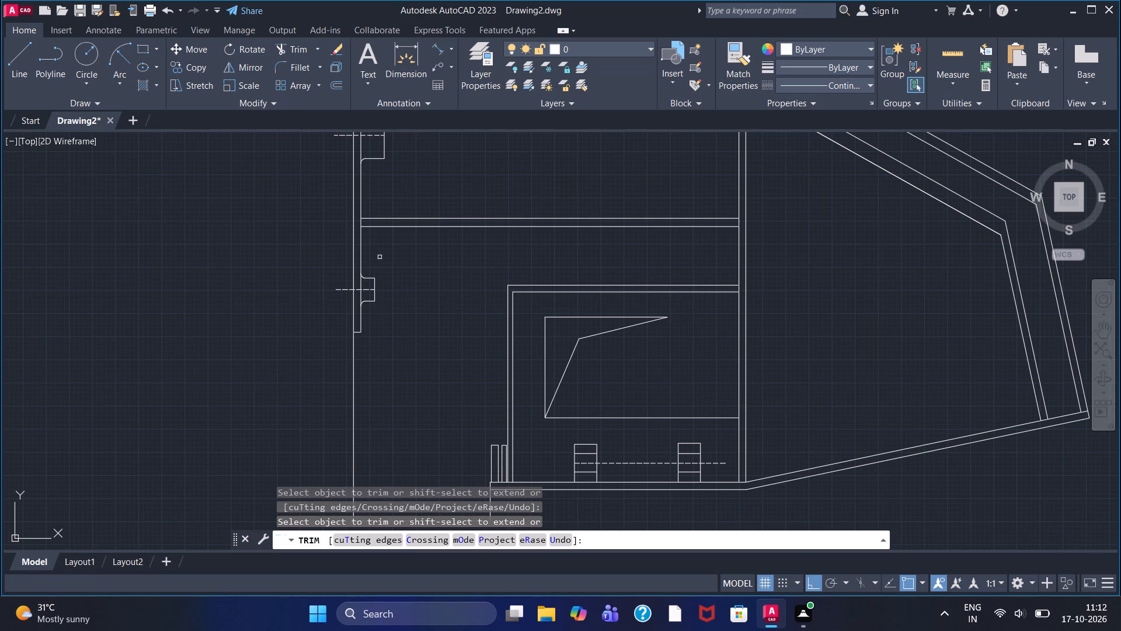
click(17, 60)
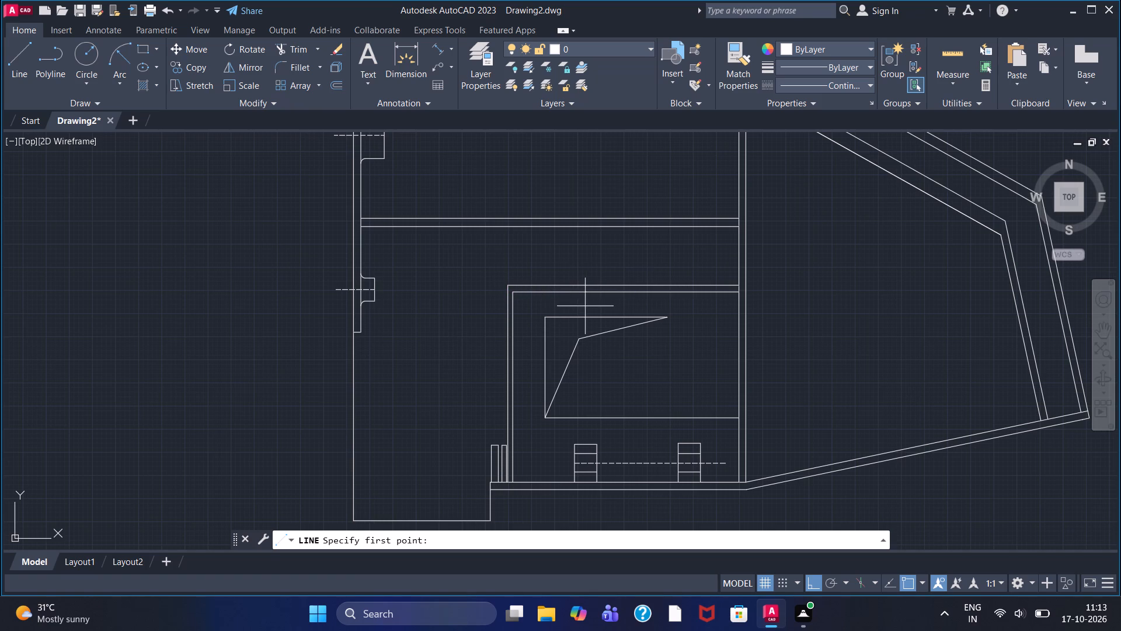
drag(562, 300, 562, 295)
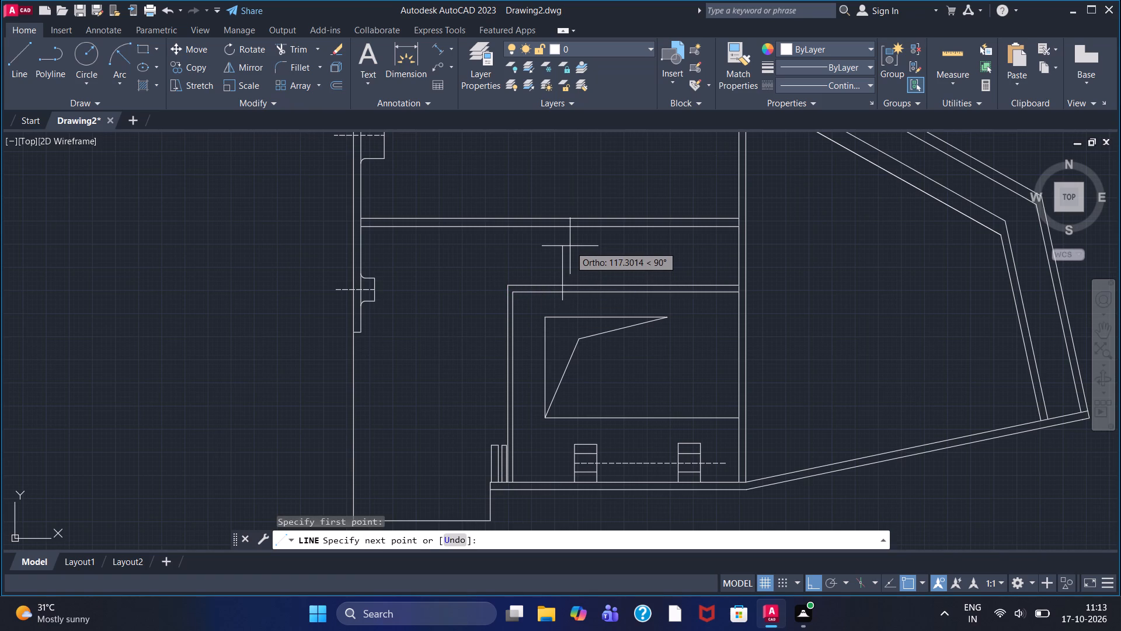
click(570, 243)
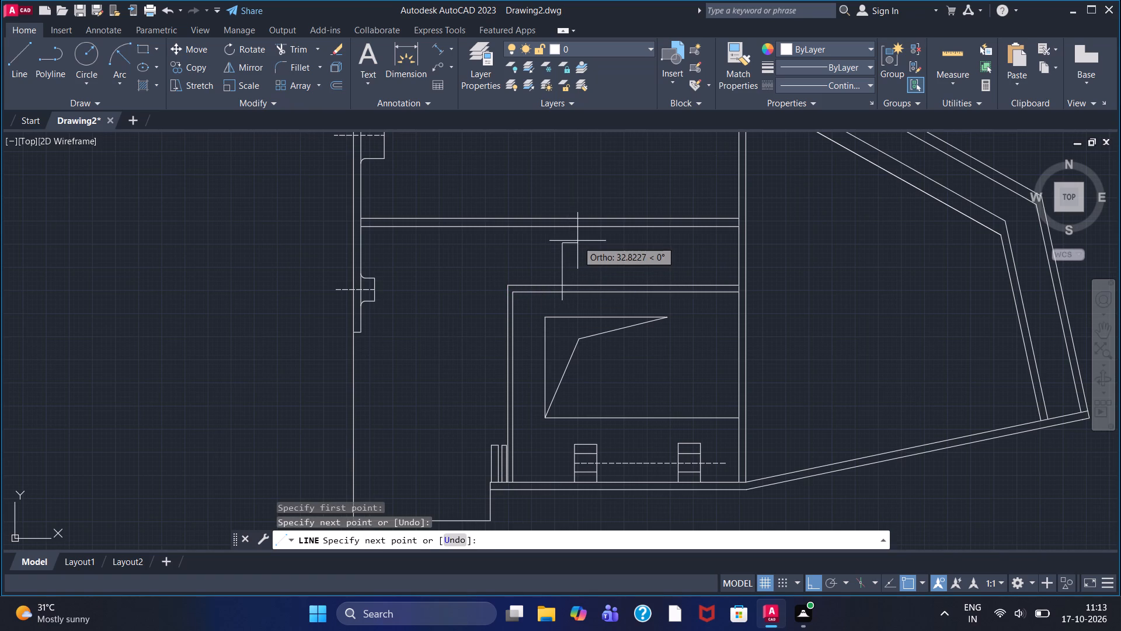
text(10)
key(Return)
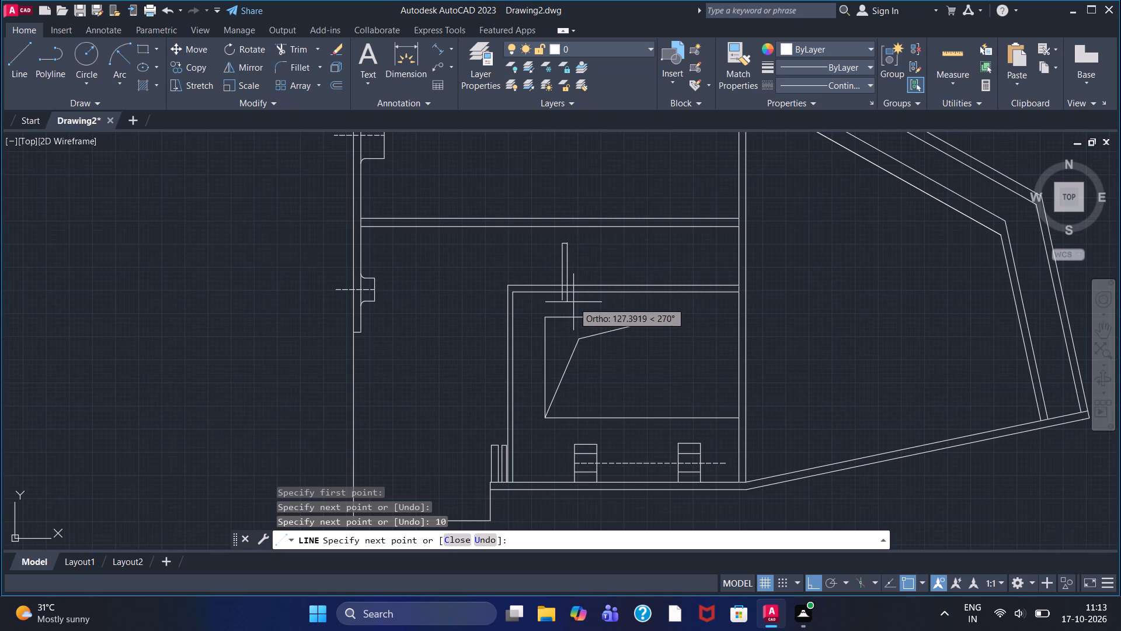
double_click(573, 302)
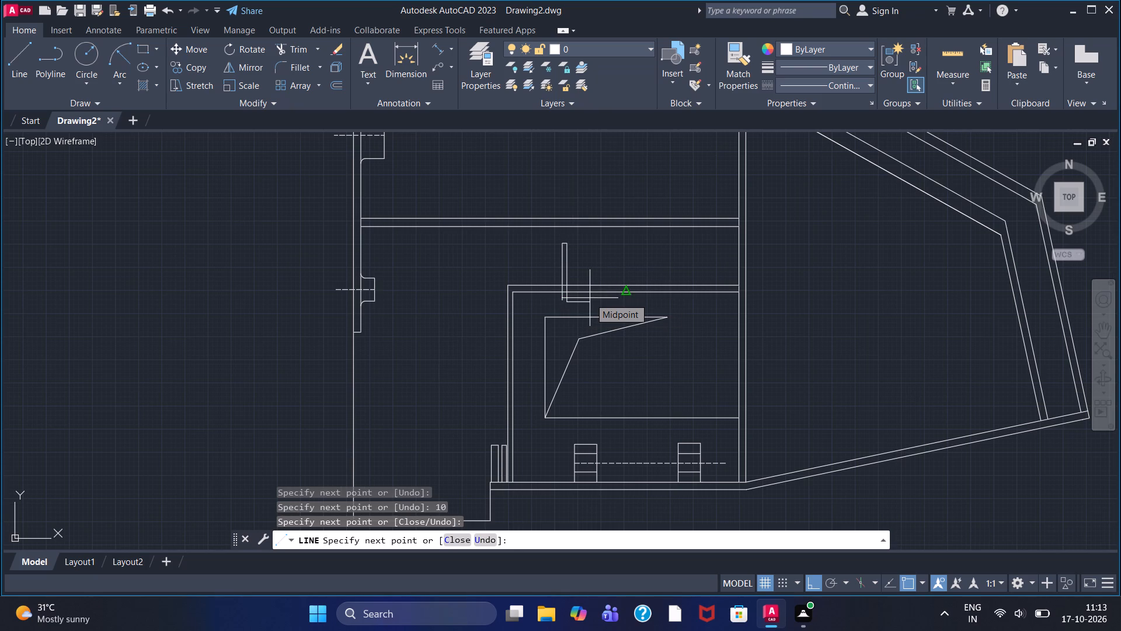
Continue the line 32 right, about 127 up, 10 right and straight down past the inner room's top wall.
text(32)
key(Return)
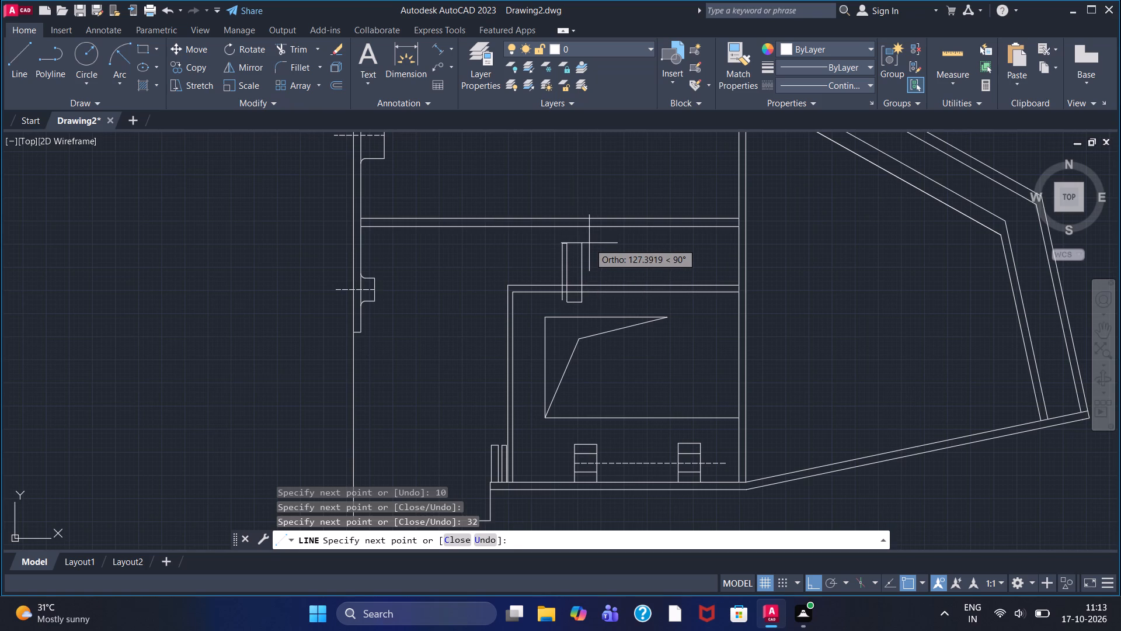
double_click(589, 243)
text(10)
key(Return)
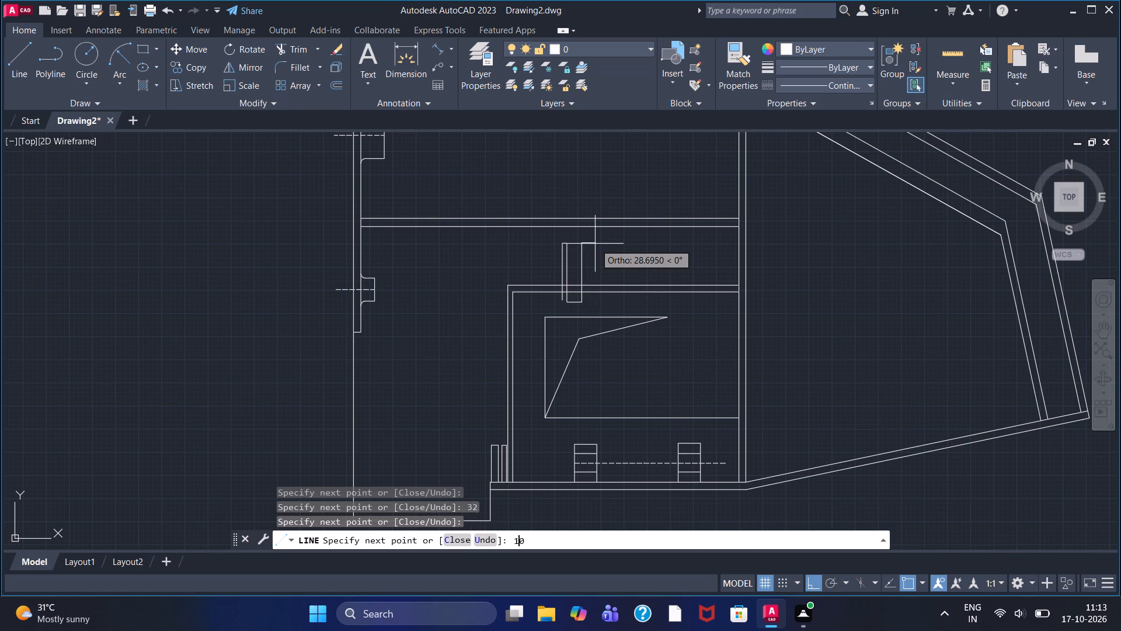
click(579, 306)
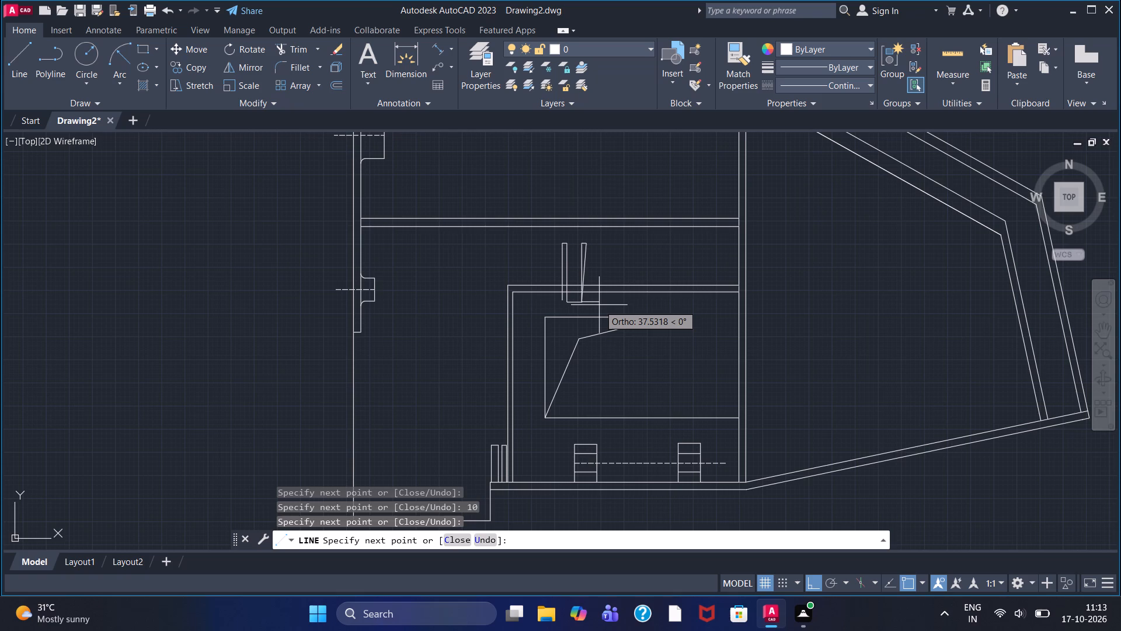
key(ctrl+z)
click(602, 308)
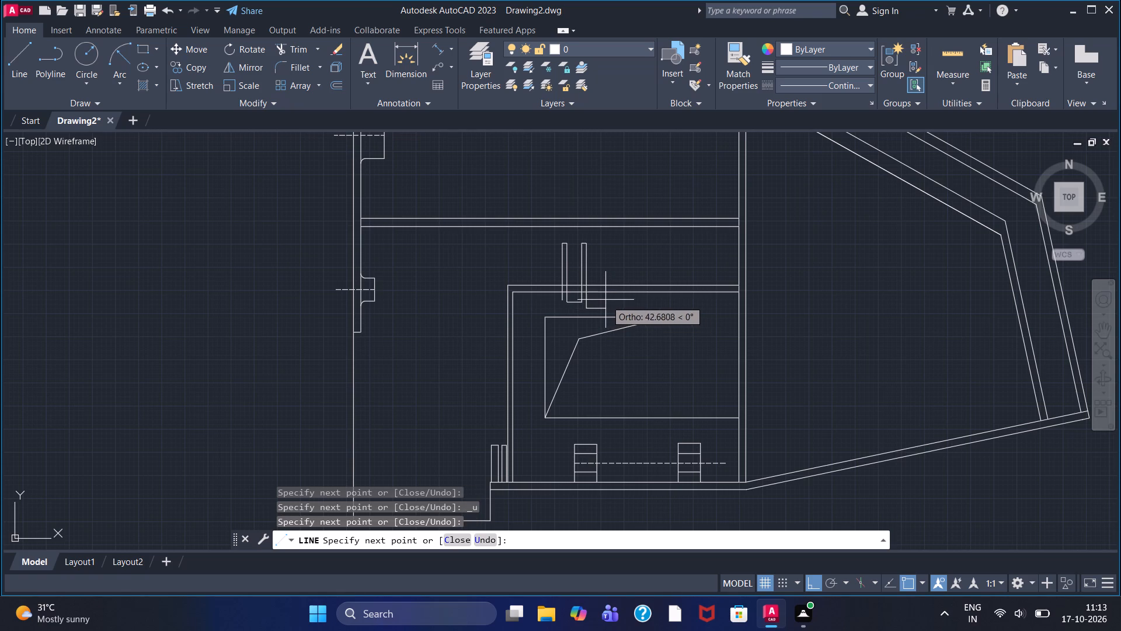
right_click(597, 262)
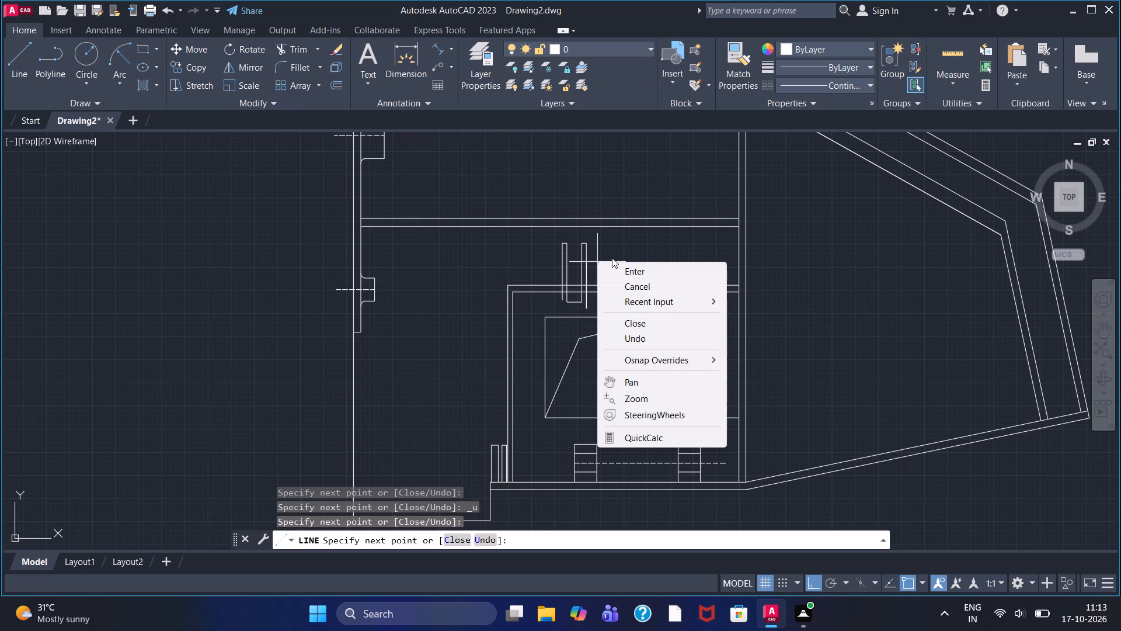
click(618, 266)
Start a second pair of uprights nearer the room's right wall: a line about 122 up across the top wall, 10 right and about 122 down.
click(26, 62)
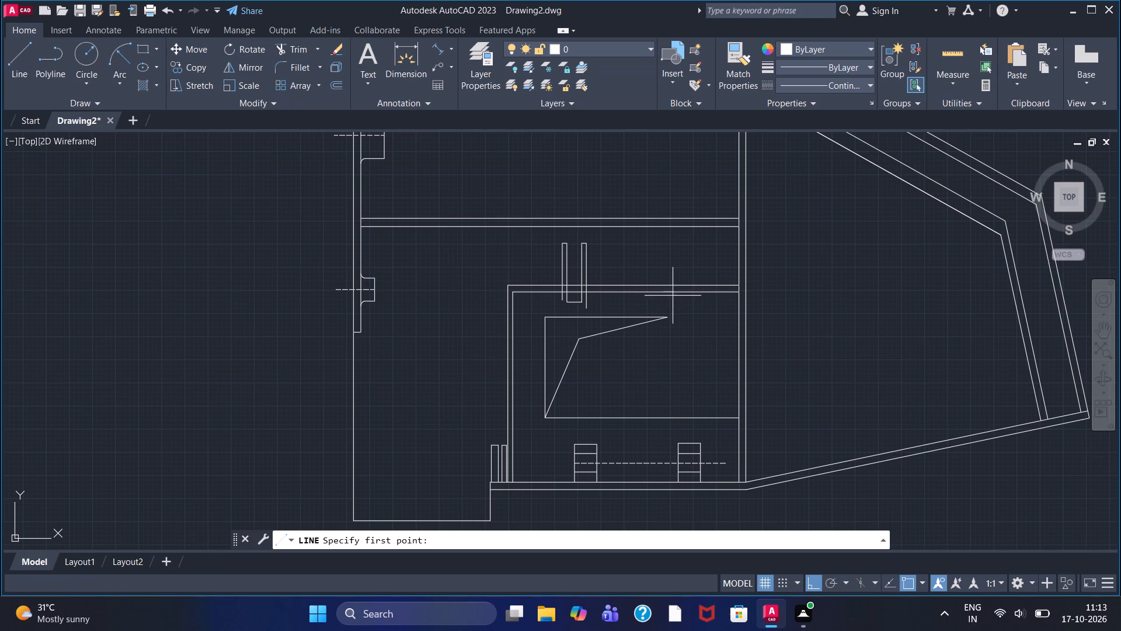
click(638, 302)
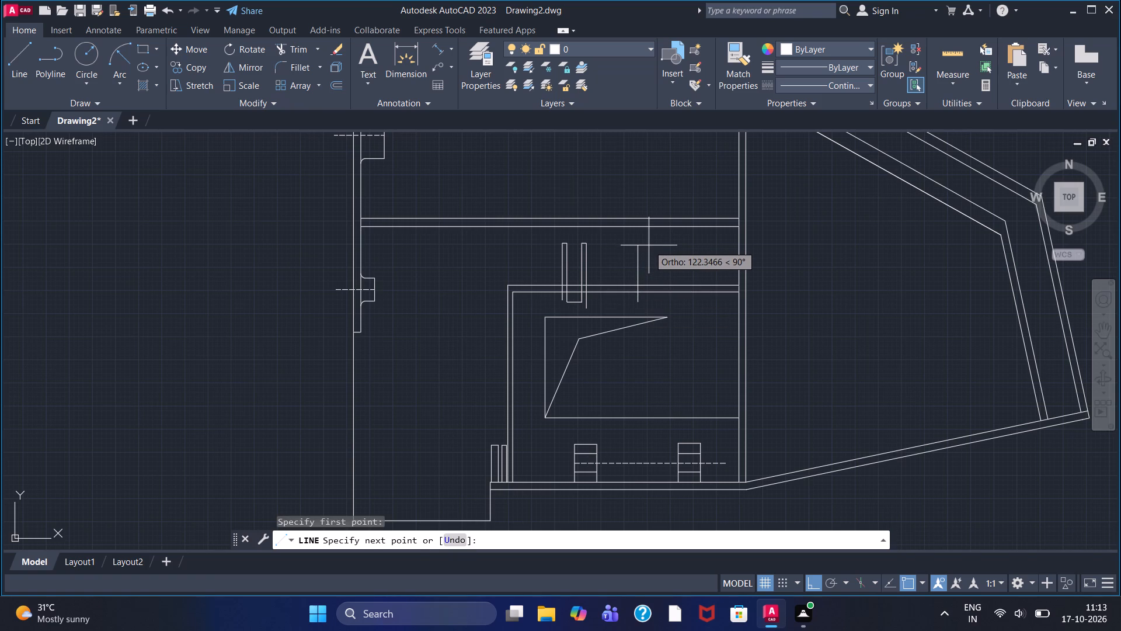
click(649, 245)
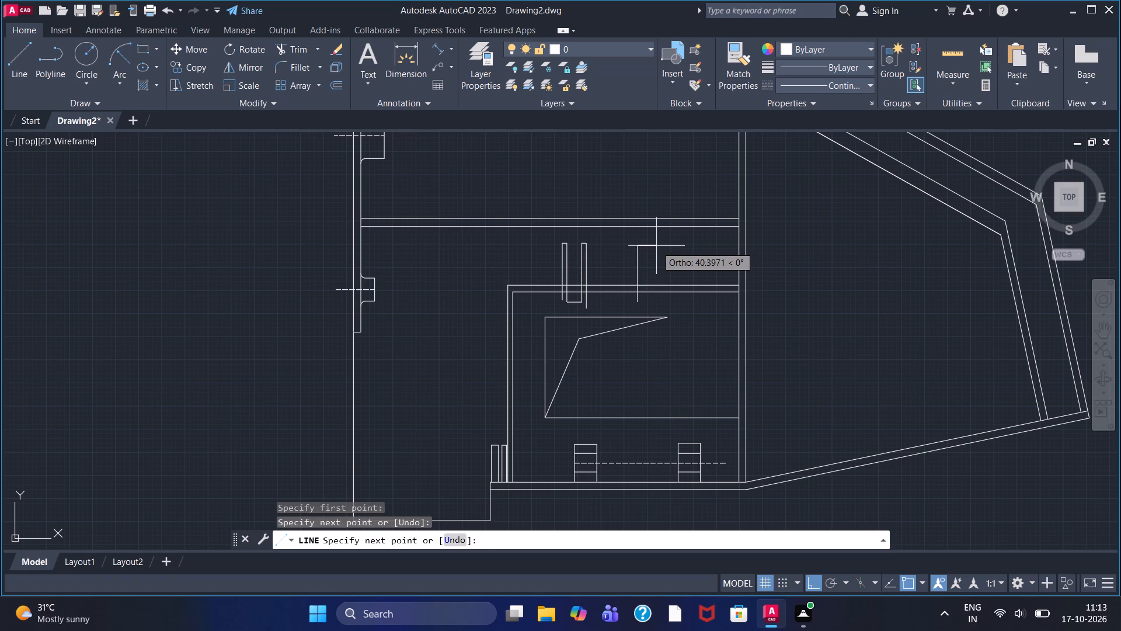
text(10)
key(Return)
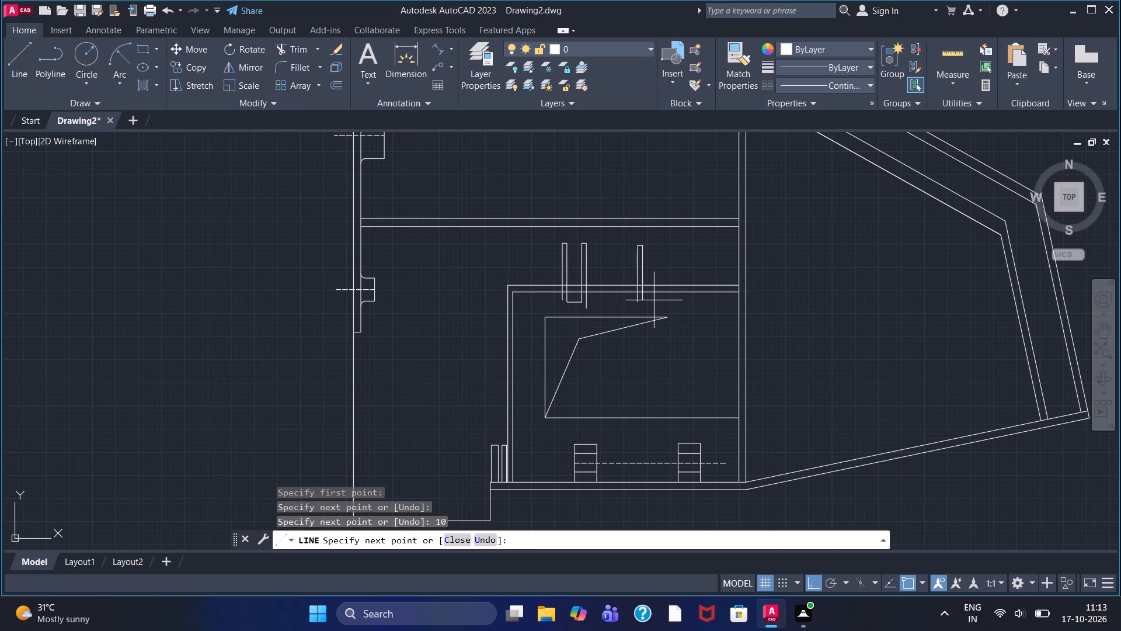
click(654, 303)
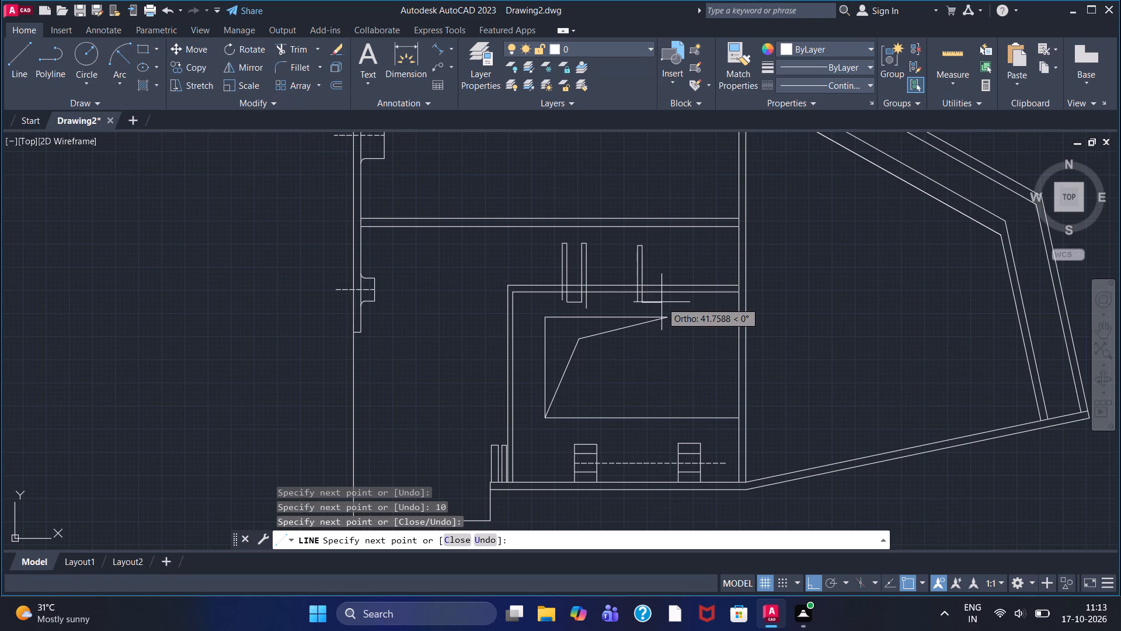
Continue the line 32 right and about 122 up, and delete the stray horizontal segment at its upper end.
text(32)
key(Return)
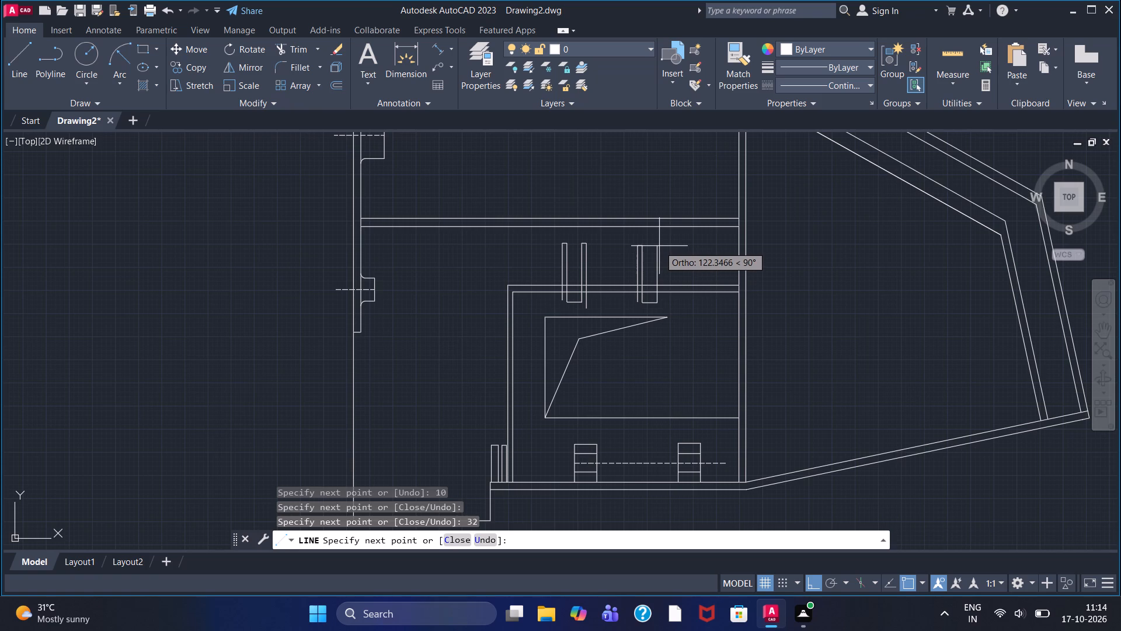
double_click(659, 246)
right_click(659, 246)
click(688, 235)
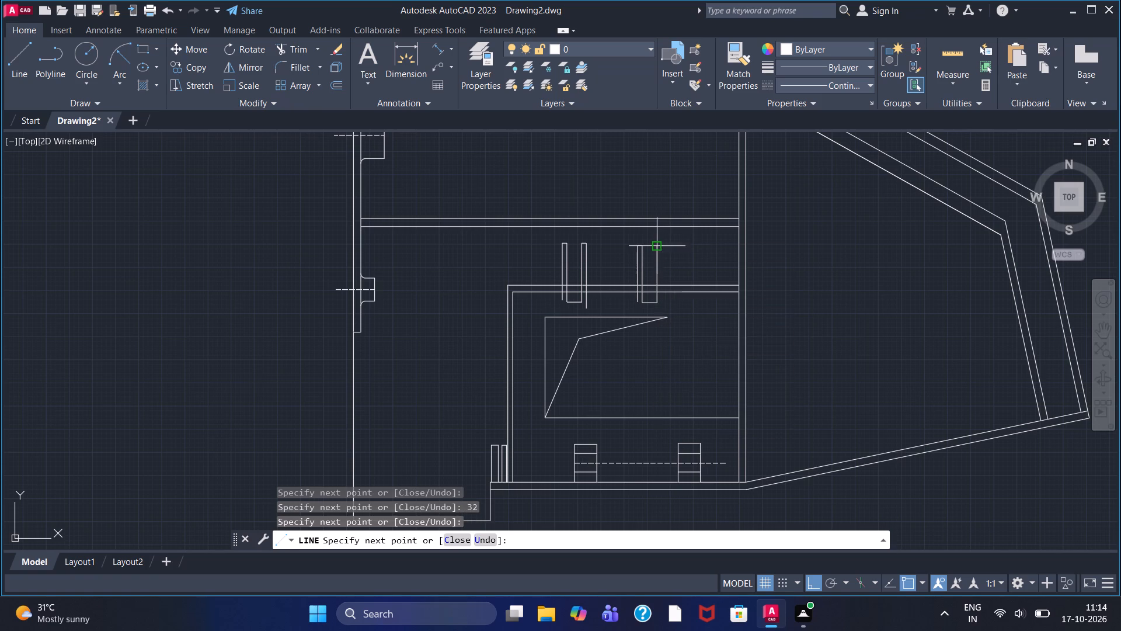
key(Escape)
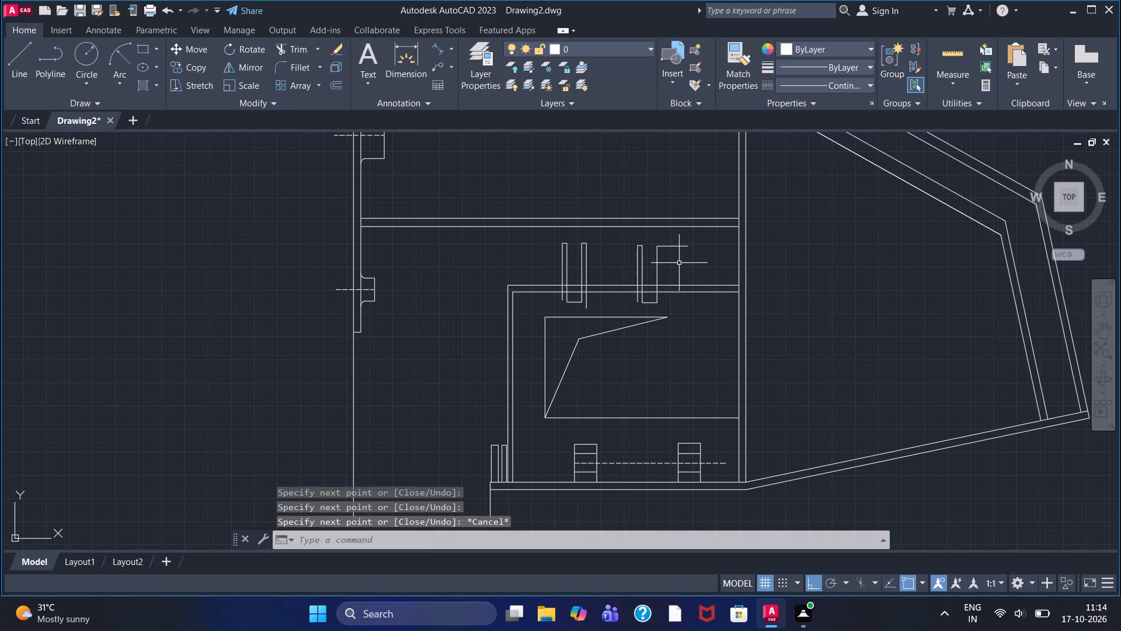
click(679, 247)
key(Delete)
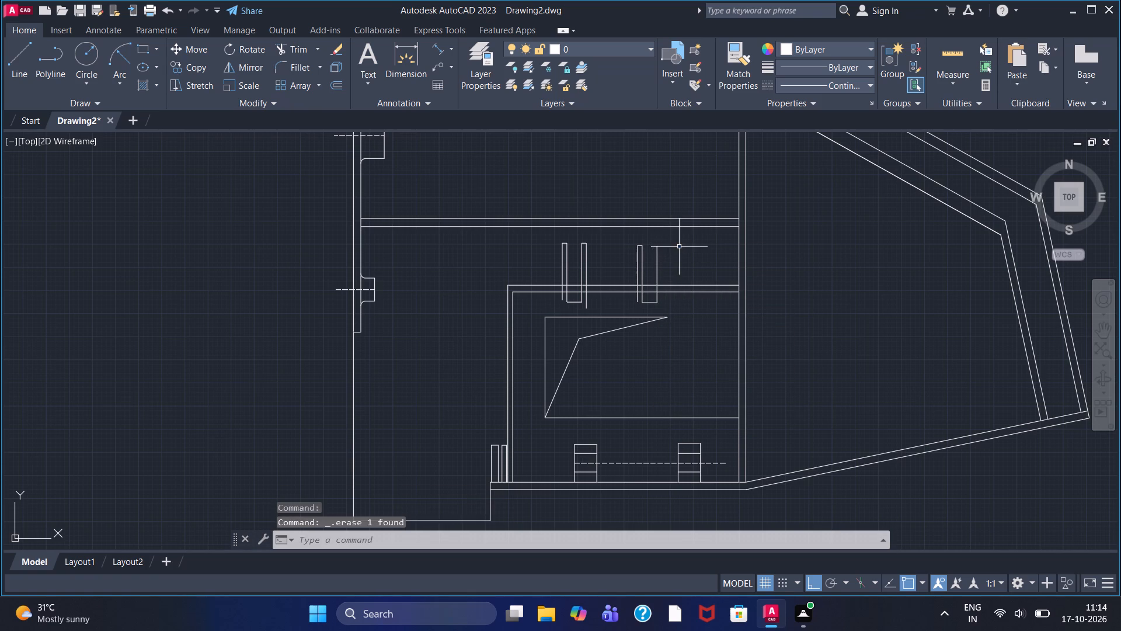
Draw a line 10 right from the open upright's upper end and about 136 down past the inner room's top wall.
click(18, 57)
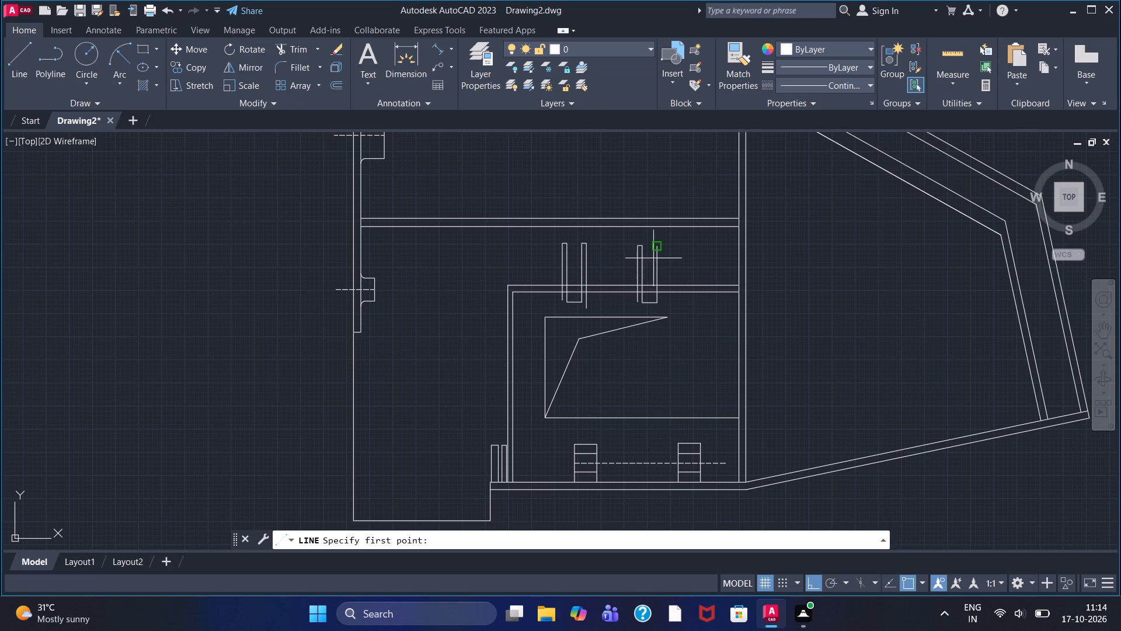
click(655, 254)
text(10)
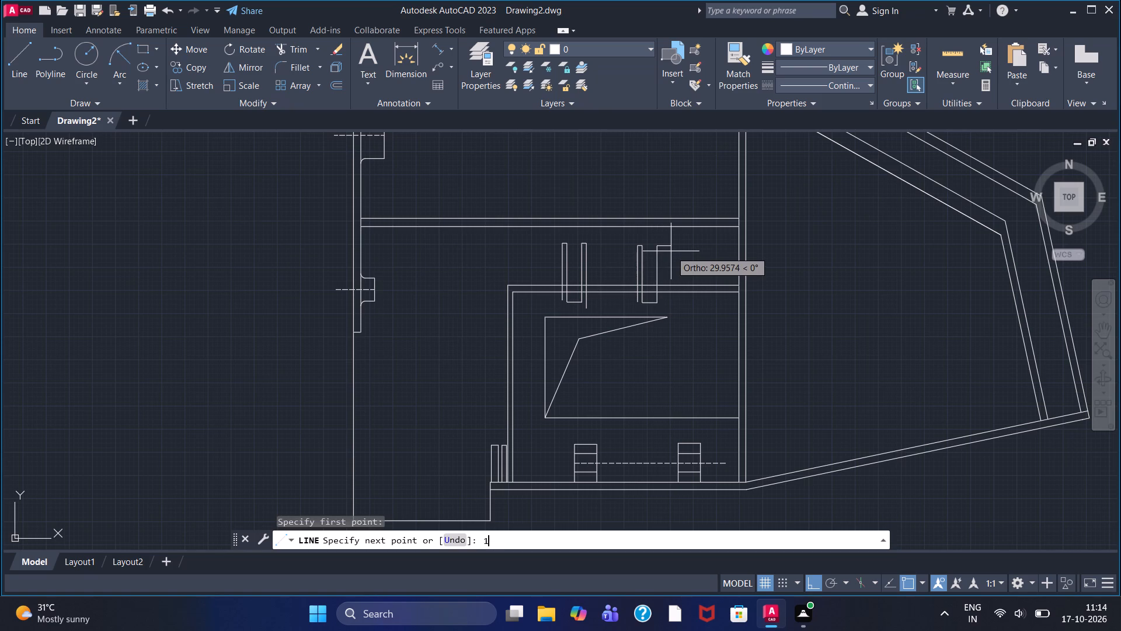
key(Return)
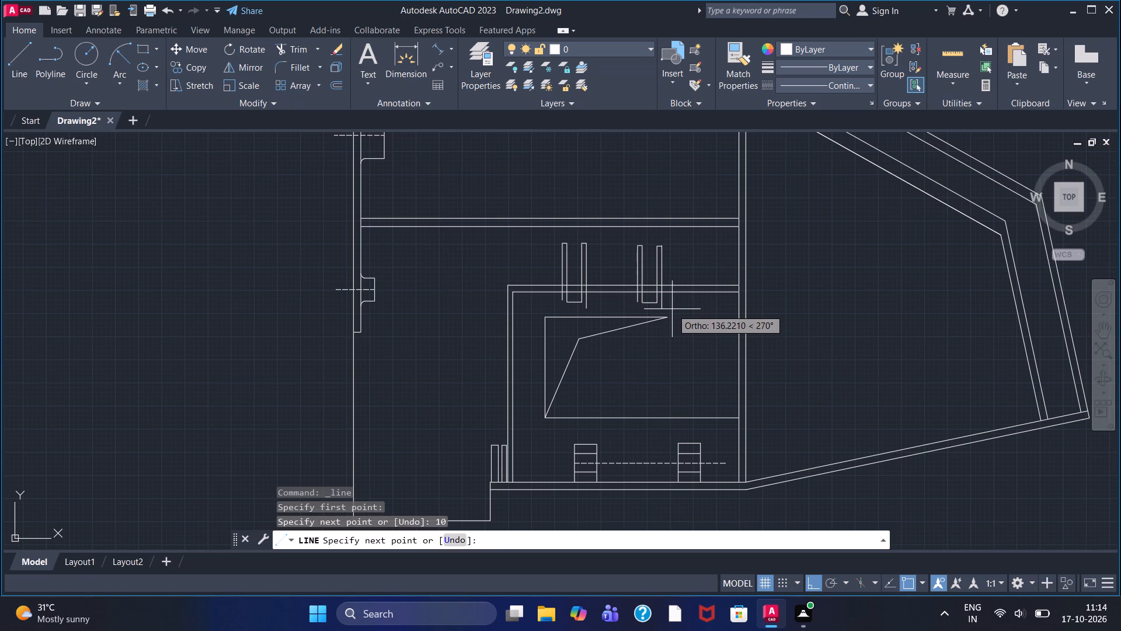
click(672, 309)
right_click(672, 309)
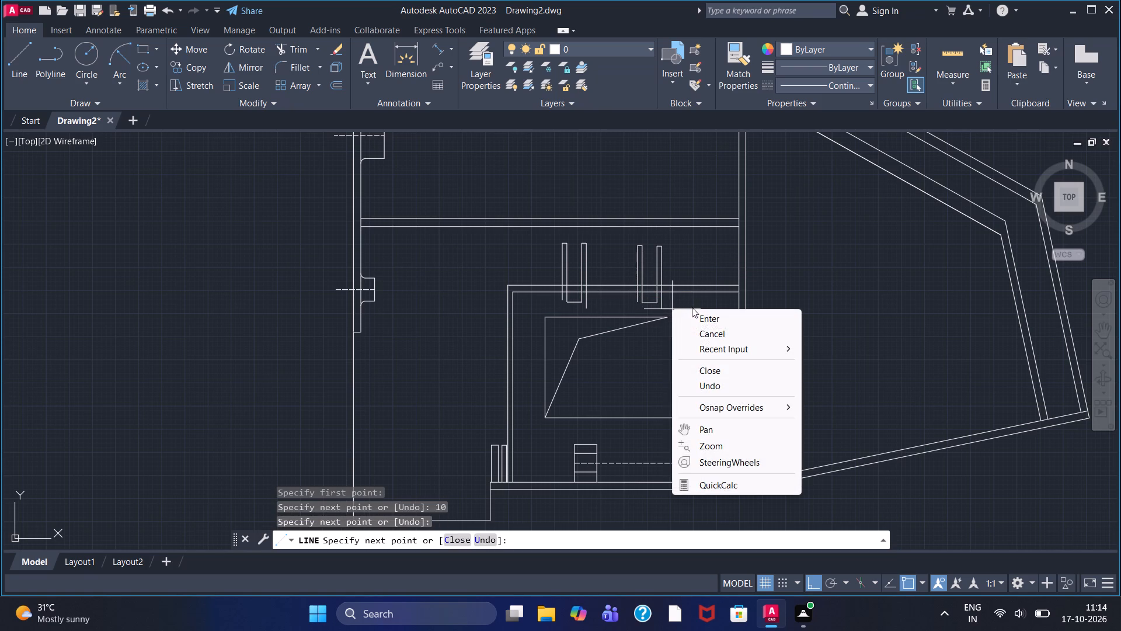
click(694, 311)
Trim the first upright pair's stubs and connecting piece below the top wall's upper line so both narrow boxes end on it.
double_click(301, 50)
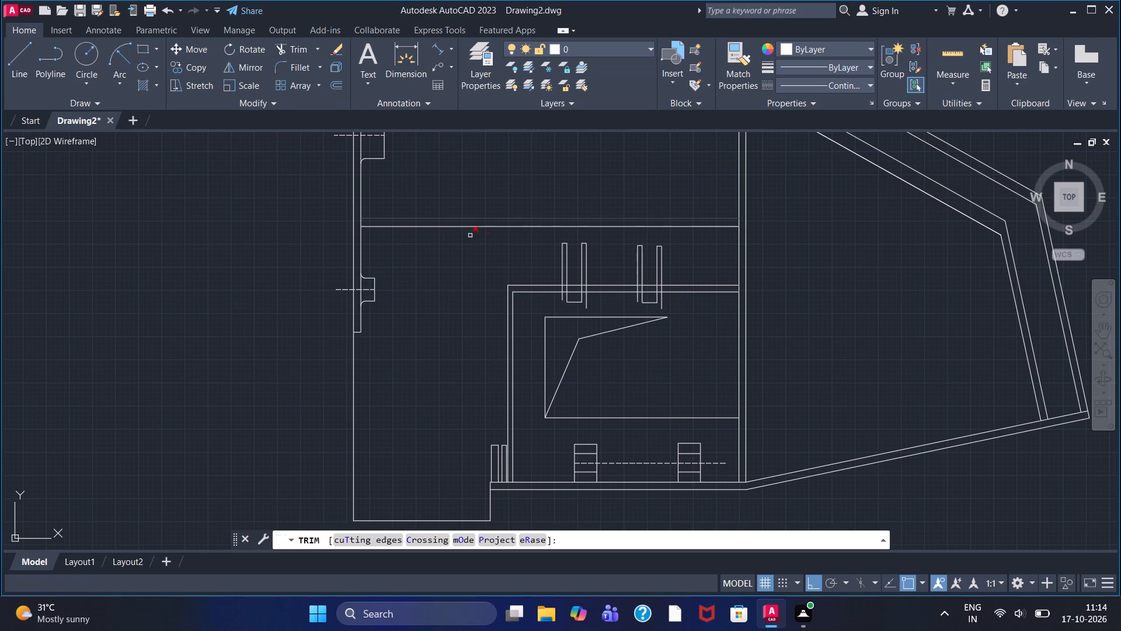
scroll(500, 251, up, 2)
click(651, 348)
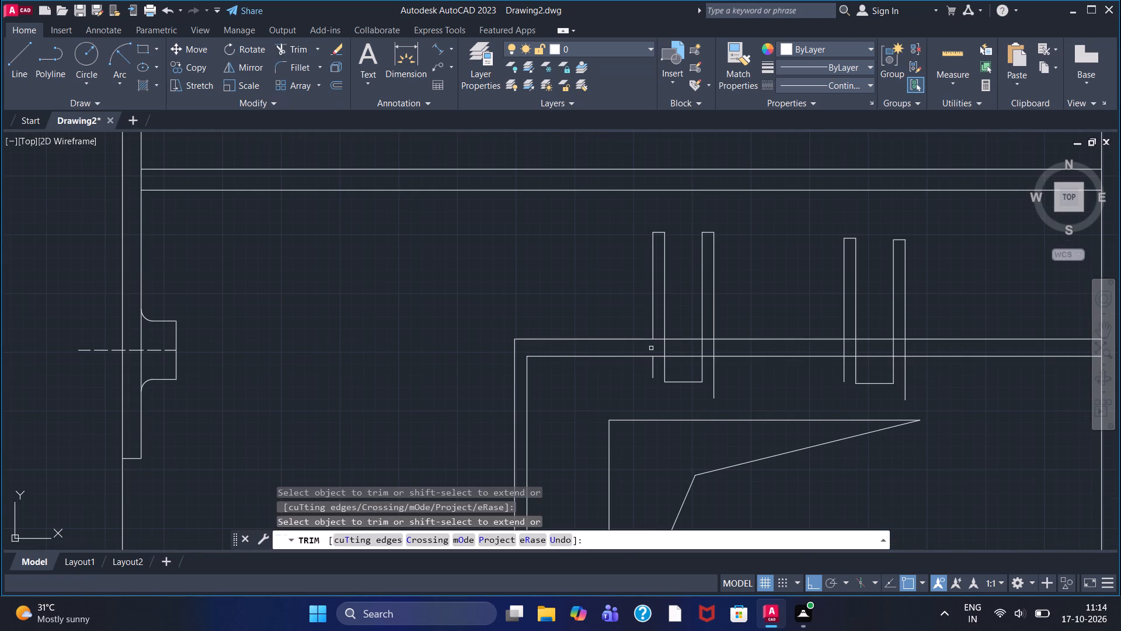
click(666, 347)
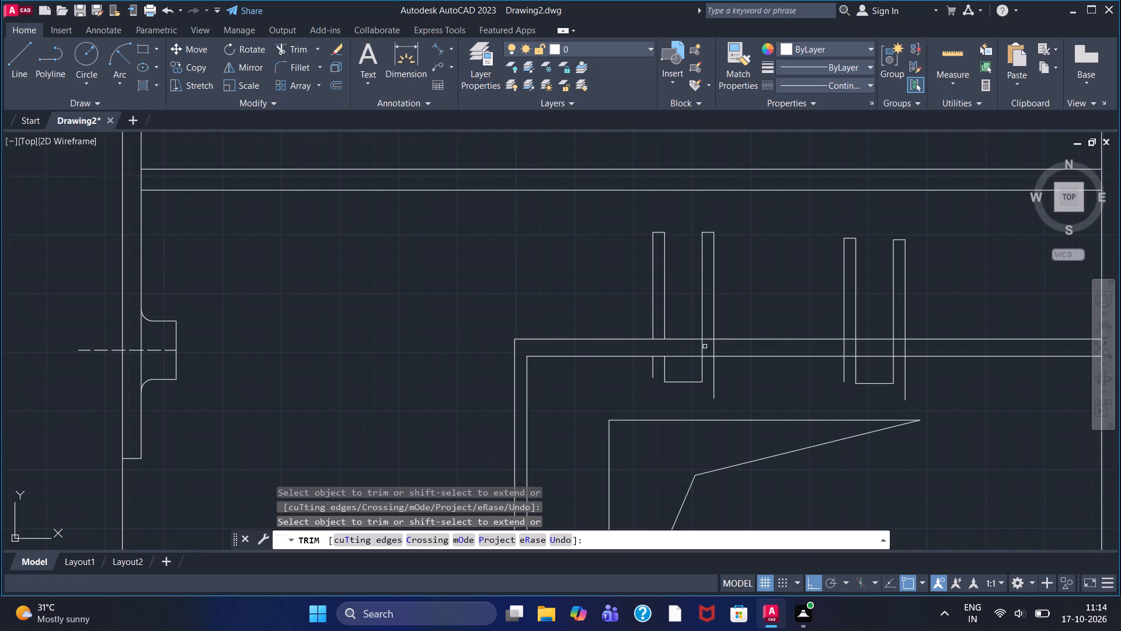
click(699, 348)
click(722, 345)
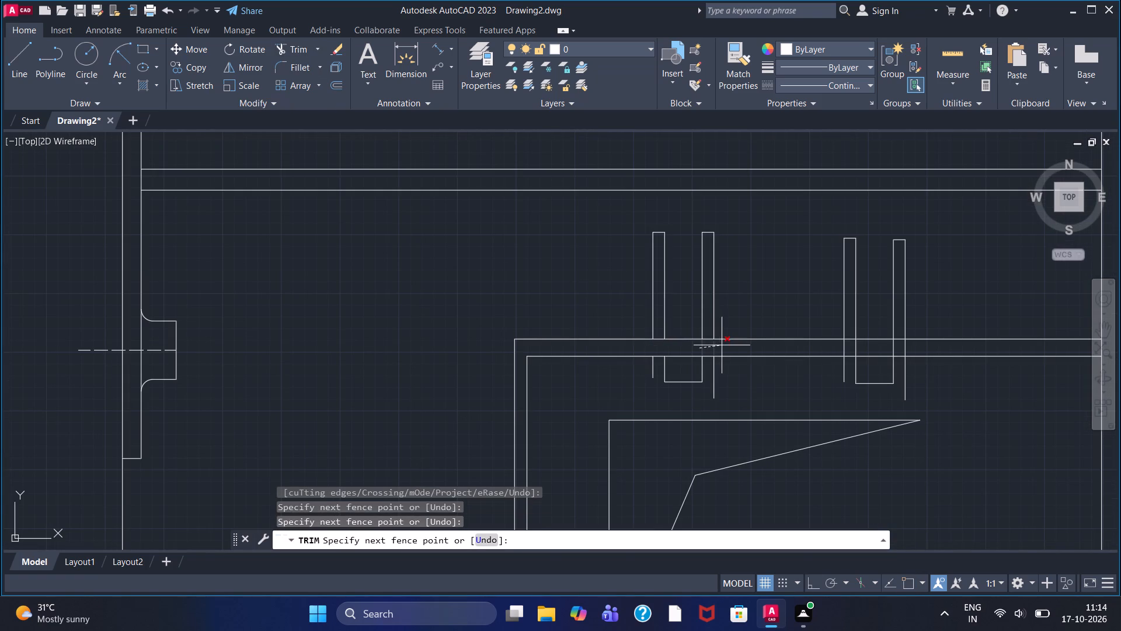
drag(641, 370, 687, 368)
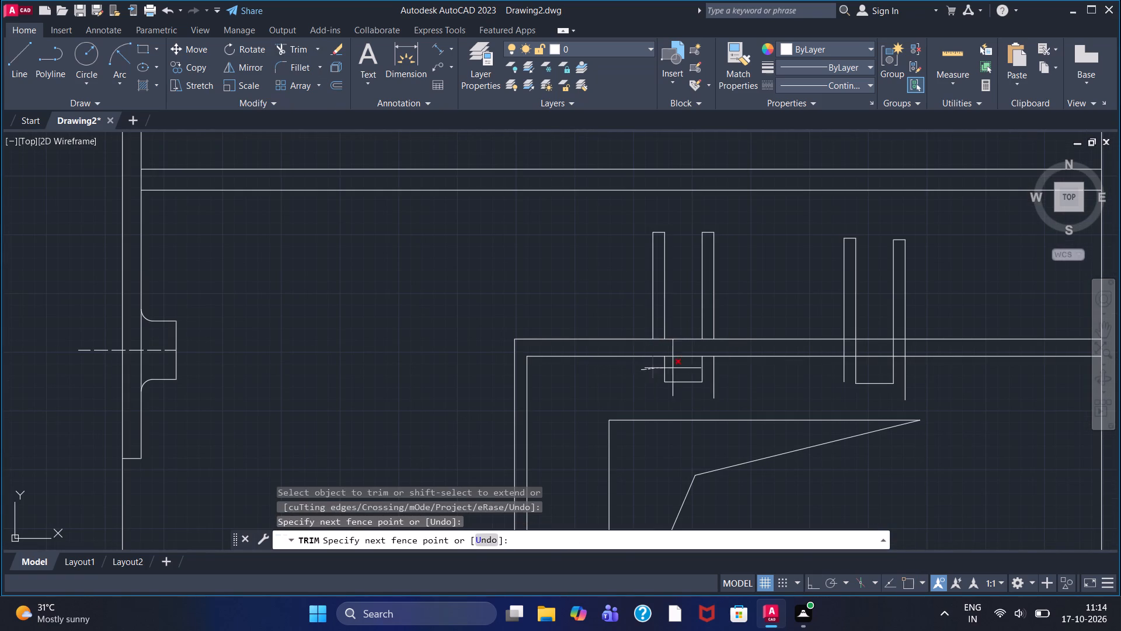
drag(687, 368, 719, 370)
click(685, 385)
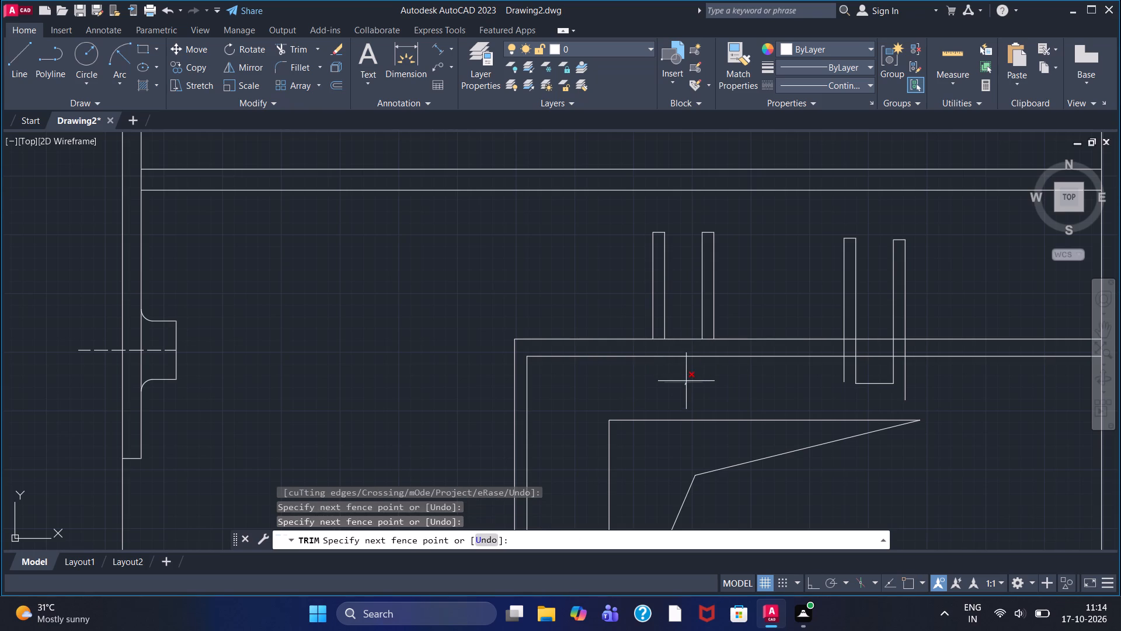
click(686, 381)
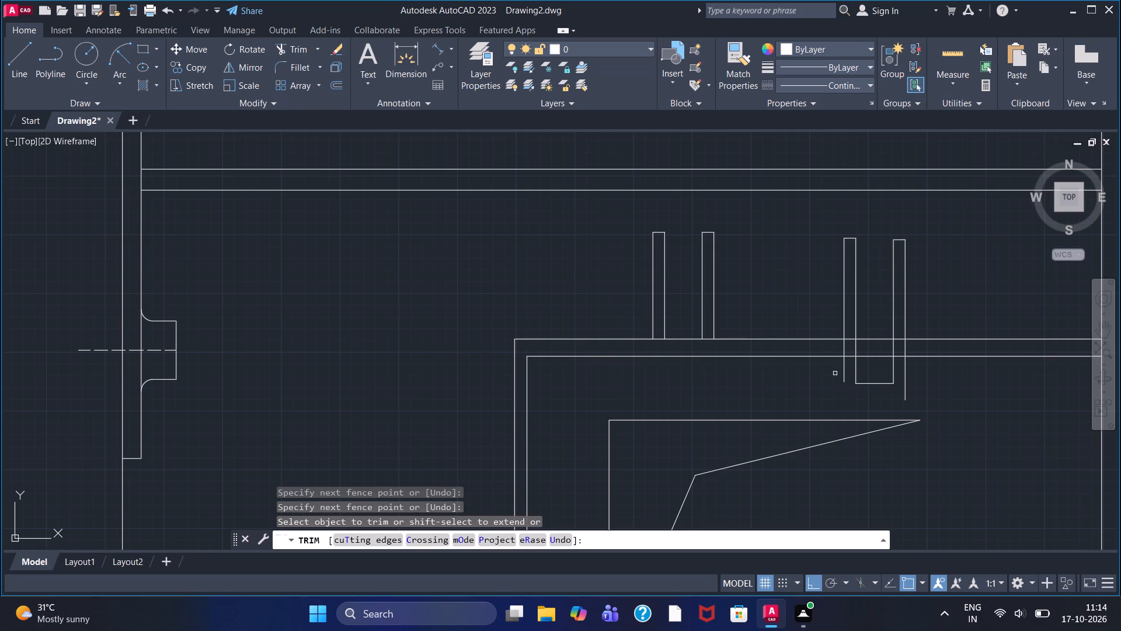
Trim the second upright pair's stubs and connecting piece below the inner room's top wall so both boxes end on its upper line.
click(845, 373)
click(855, 370)
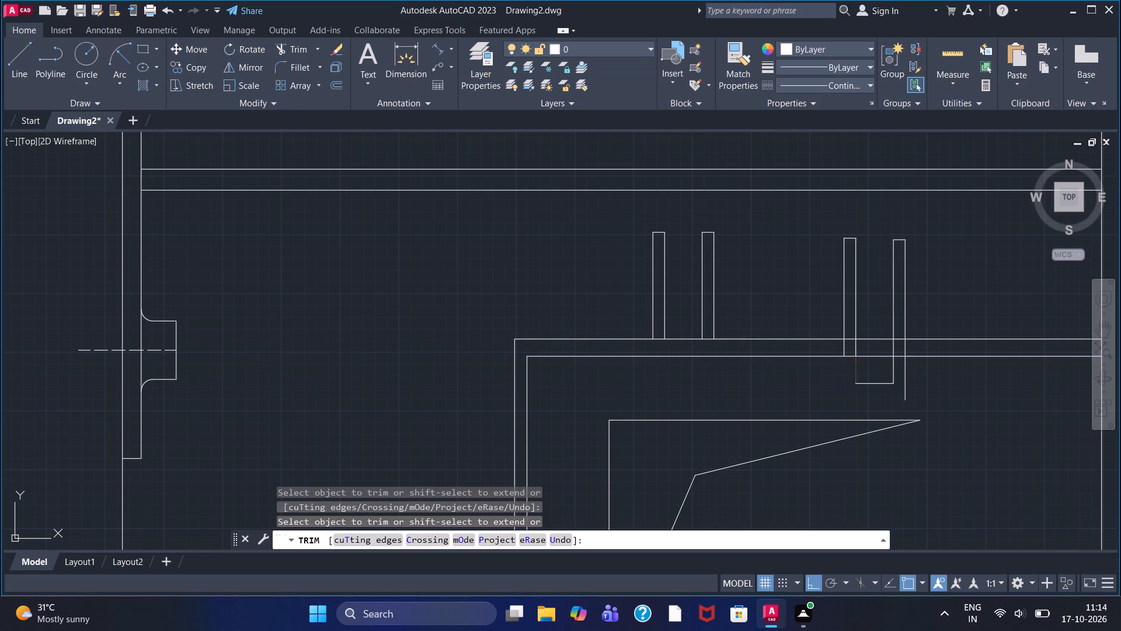
click(877, 384)
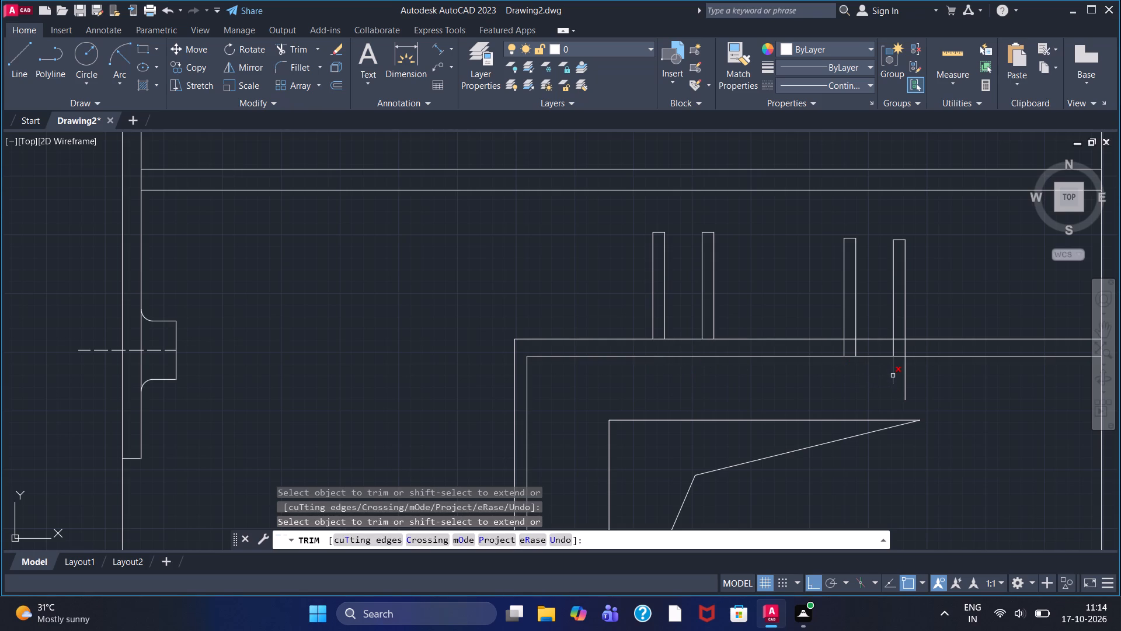
click(893, 376)
click(905, 375)
scroll(838, 346, up, 2)
click(848, 350)
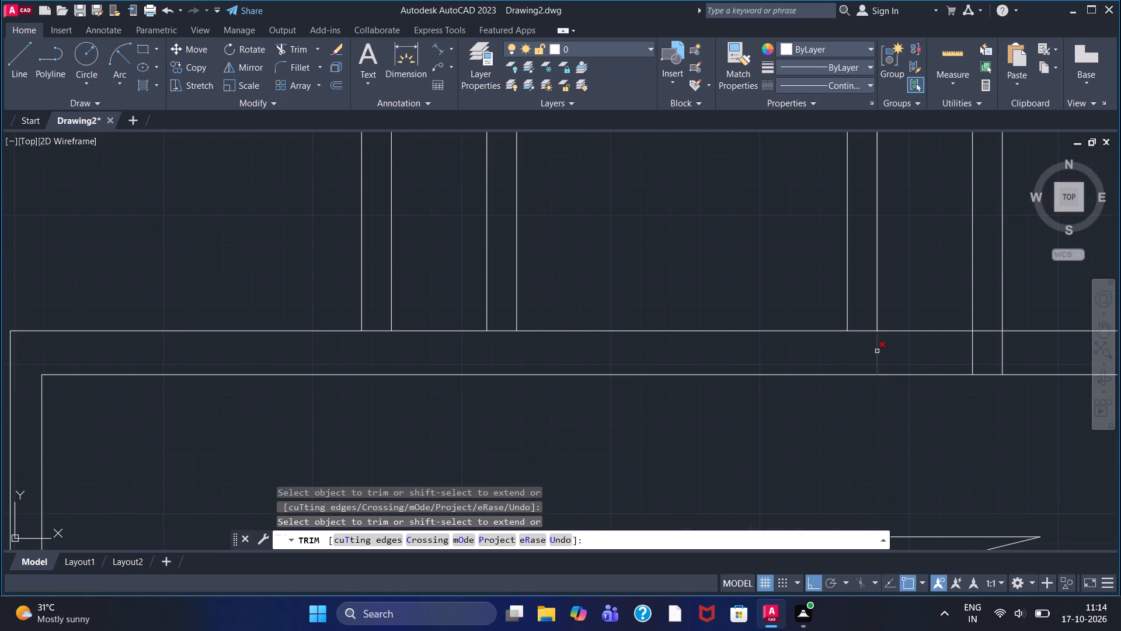
click(877, 351)
click(972, 353)
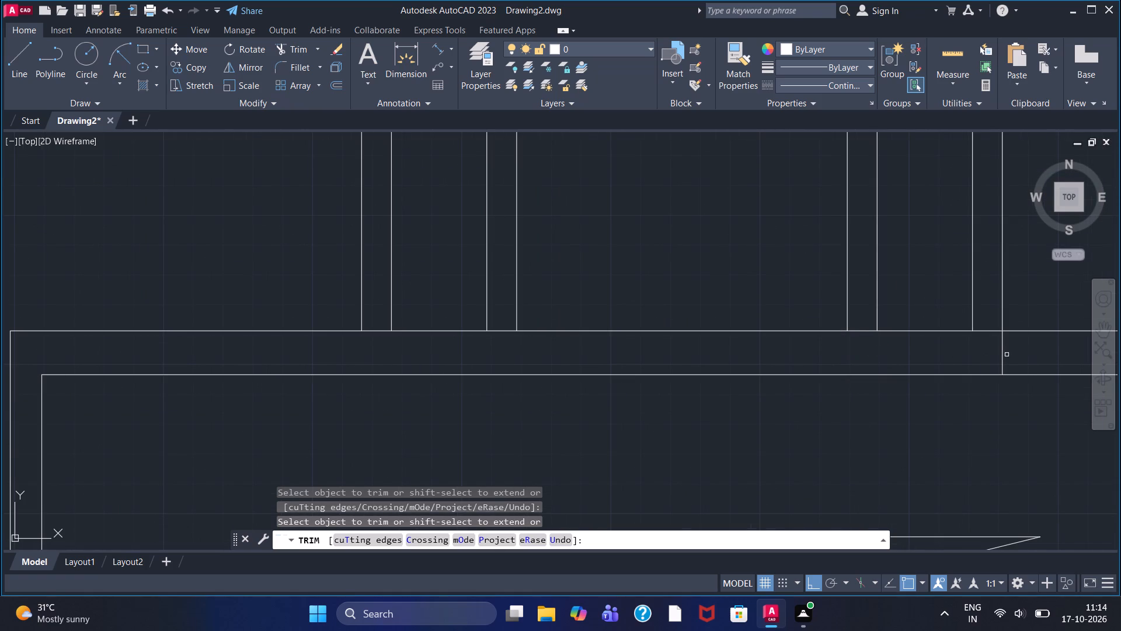
click(1001, 355)
From the second pair's left upright, draw a line up across the double-line wall, 10 right and back down to the upright's top.
scroll(998, 356, down, 4)
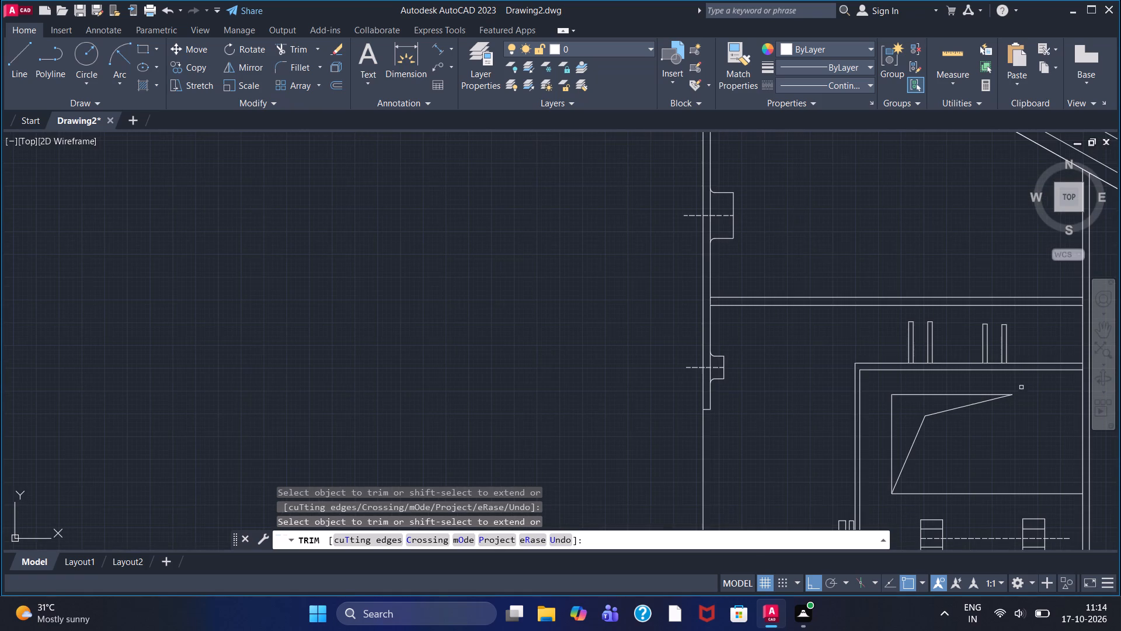
middle_drag(1039, 391, 847, 374)
scroll(847, 368, down, 1)
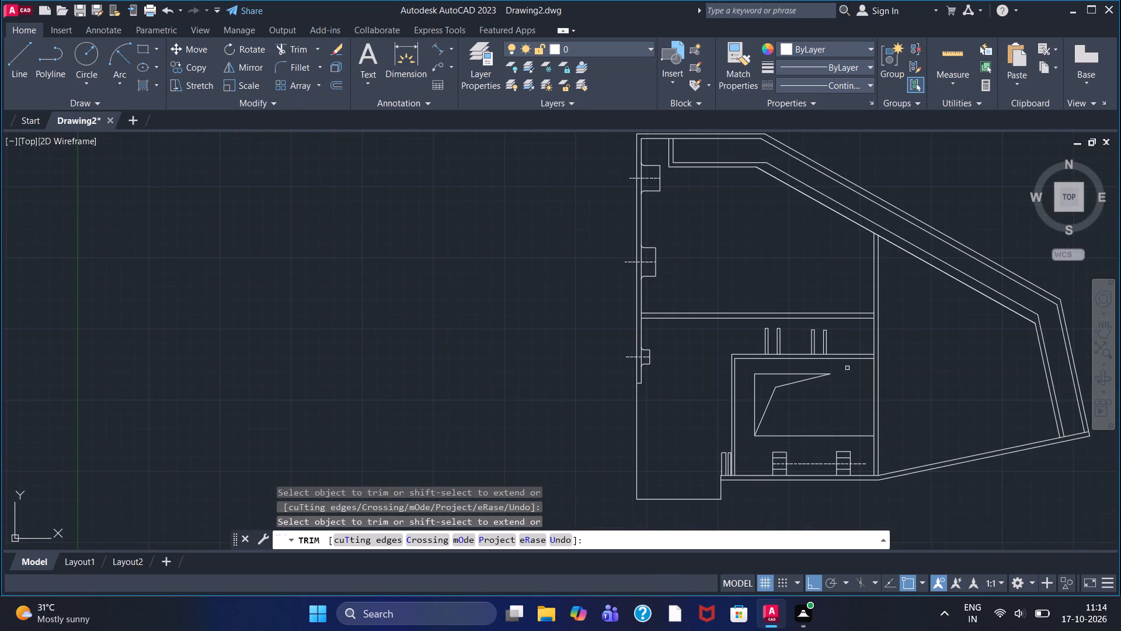
scroll(849, 367, up, 1)
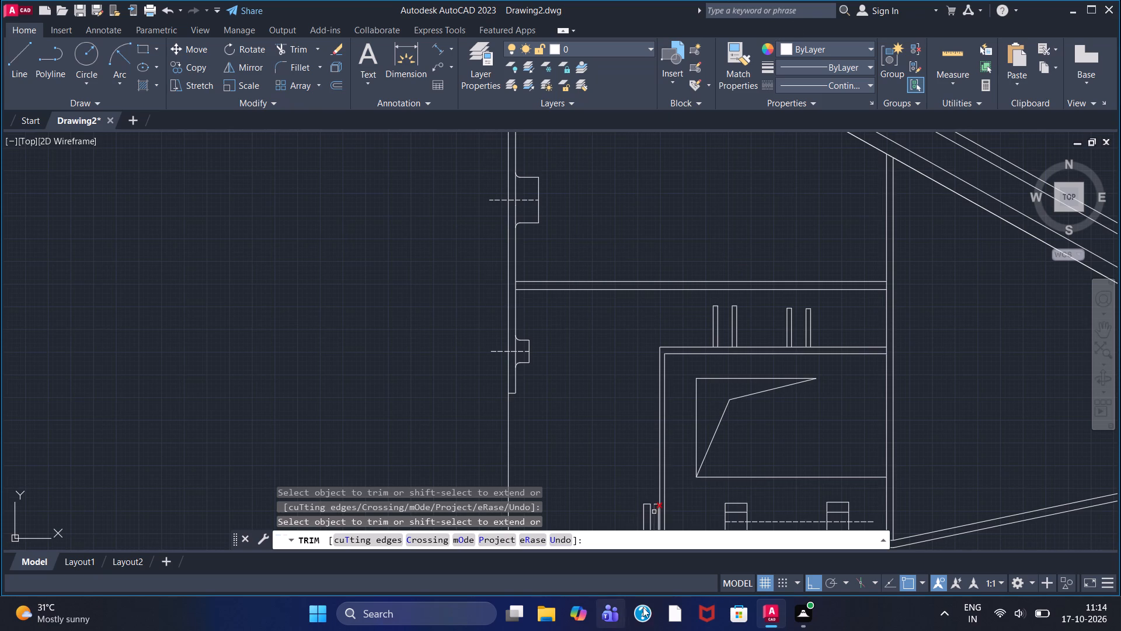
click(7, 54)
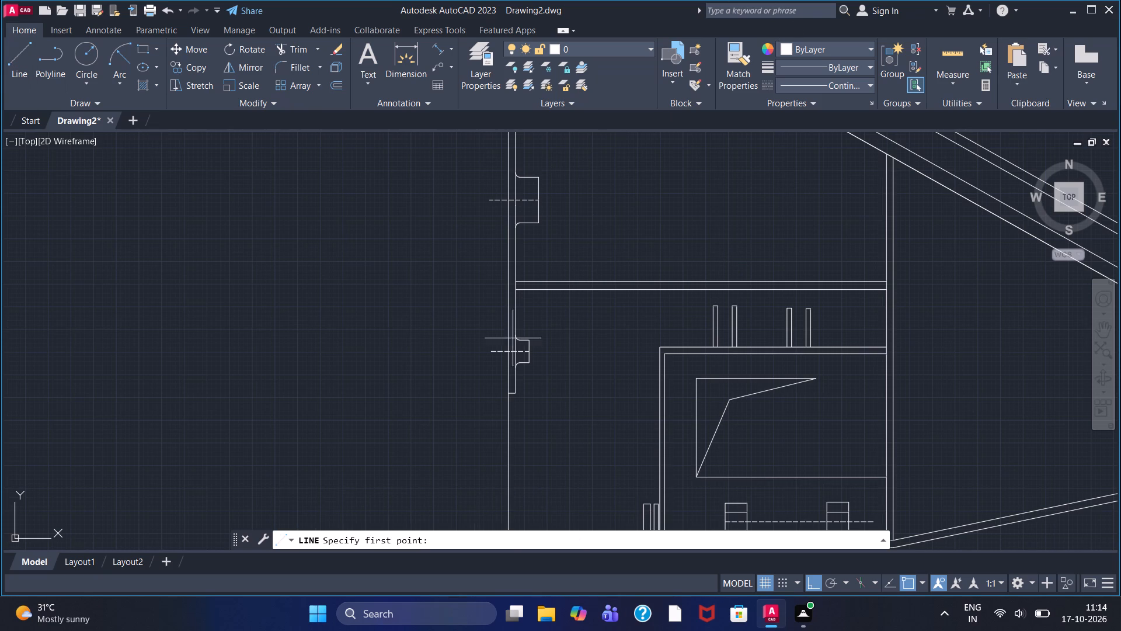
click(788, 304)
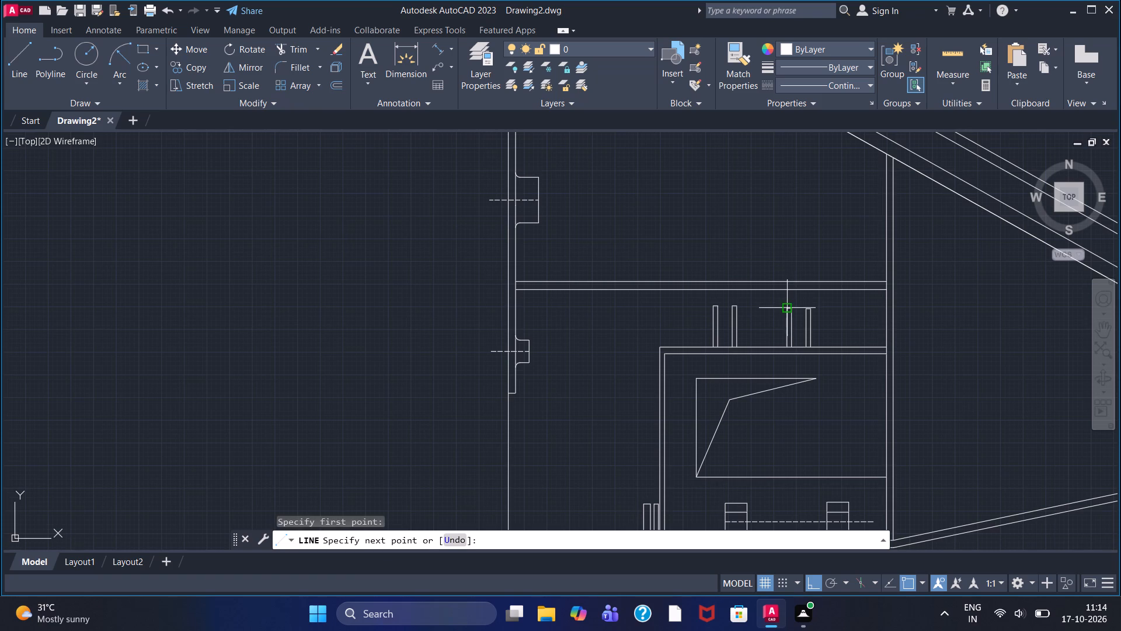
click(788, 251)
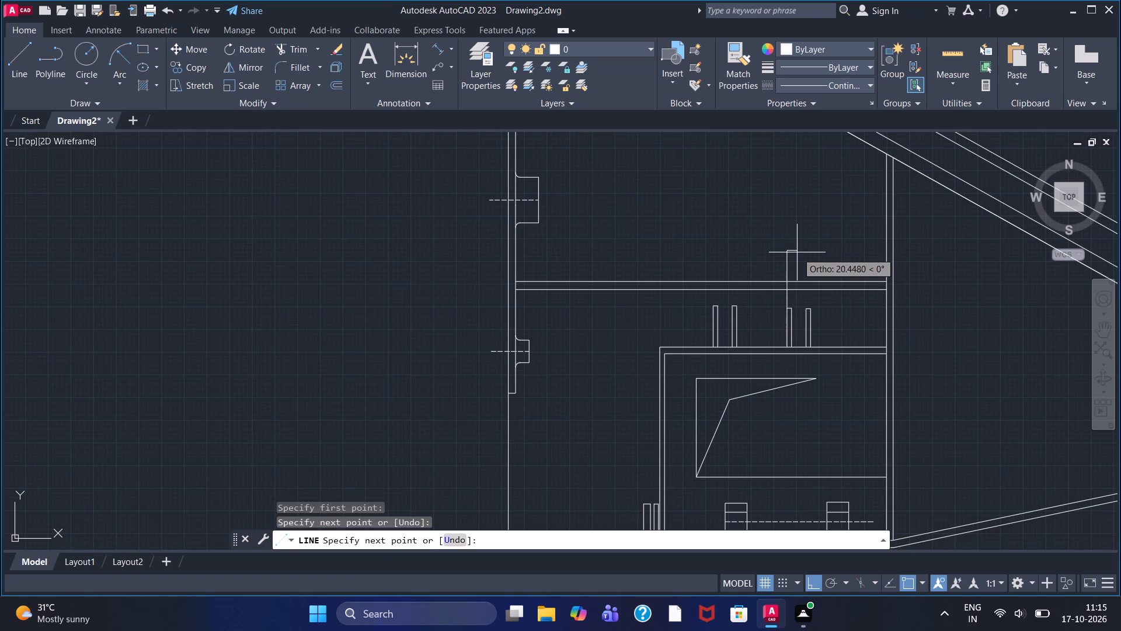
text(10)
key(Return)
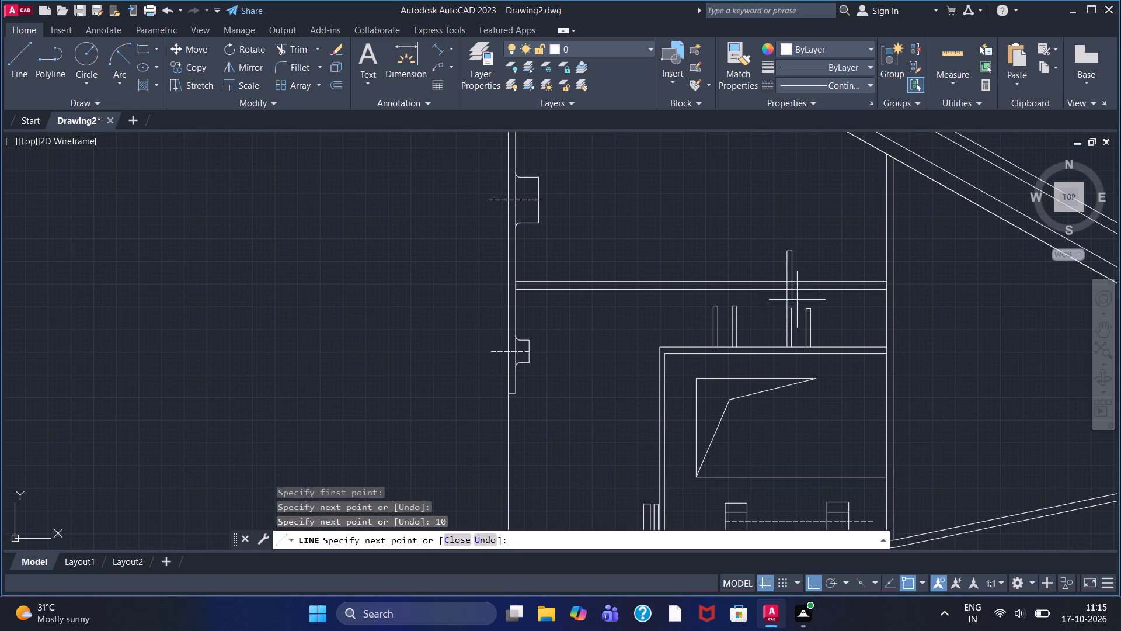
click(795, 308)
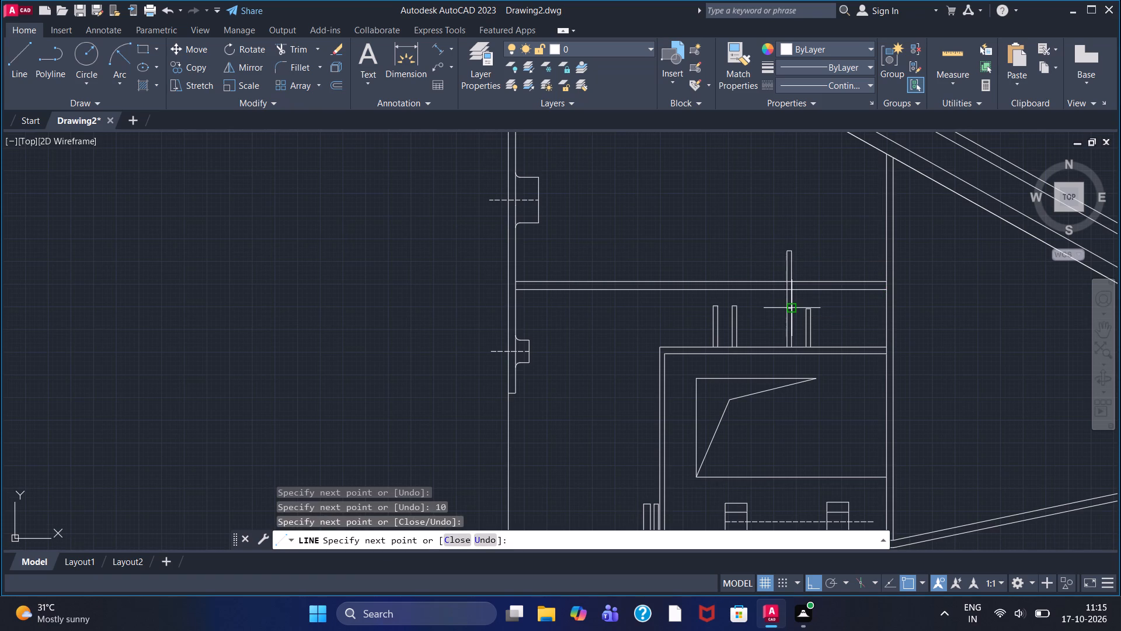
Continue the line to the pair's right upright, about 126 up, 10 right and back down to that upright's top-right corner.
click(807, 308)
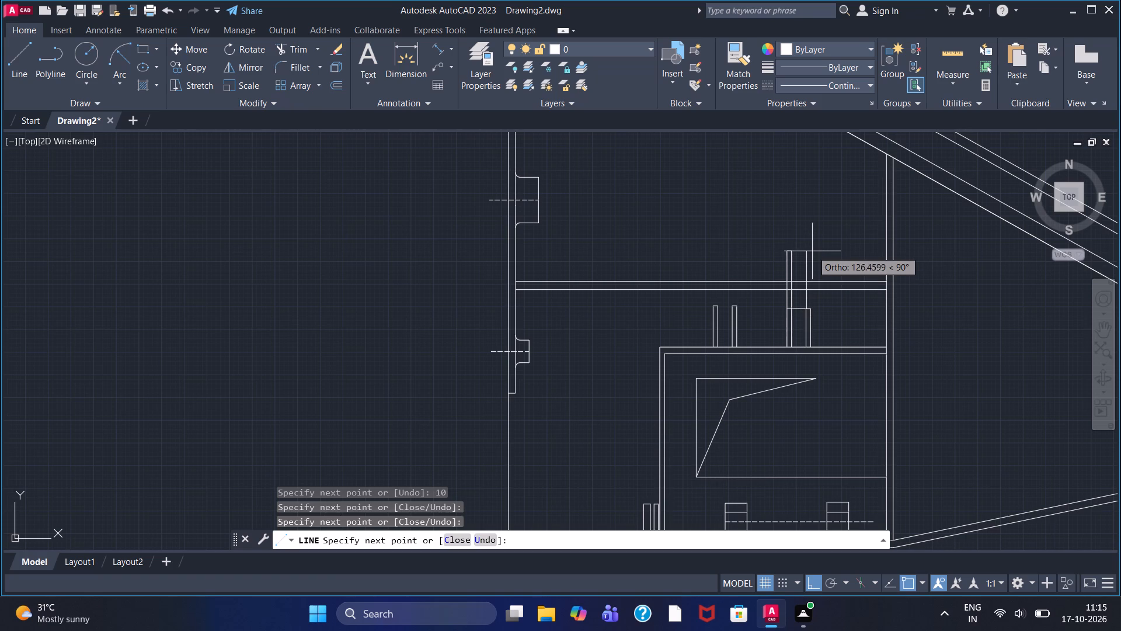
click(812, 251)
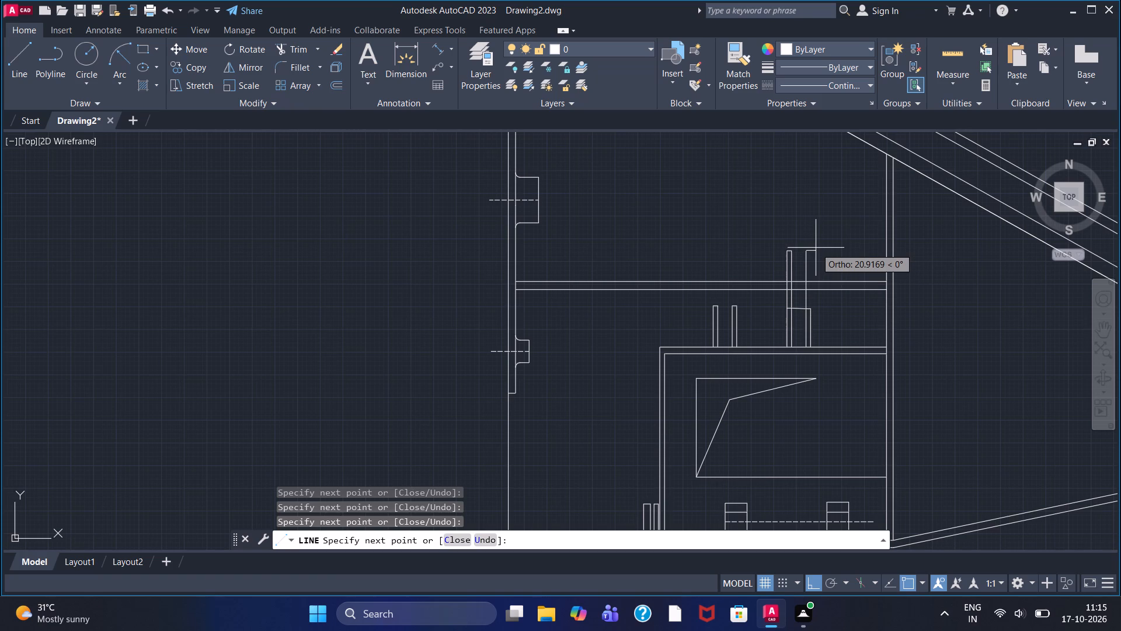
text(10)
key(Return)
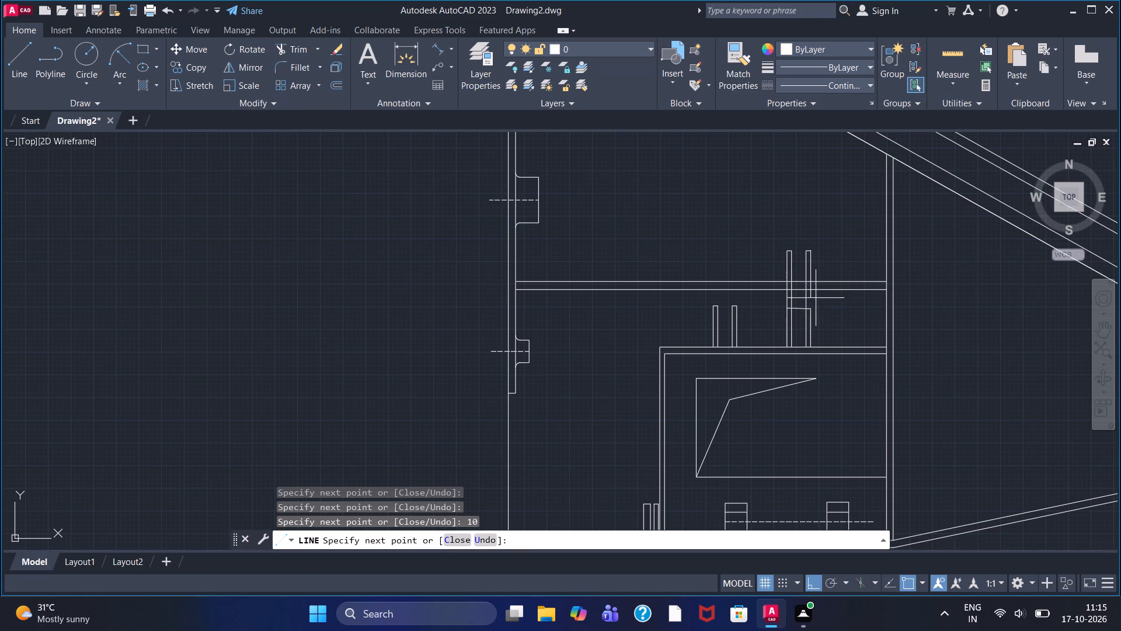
click(811, 308)
right_click(847, 311)
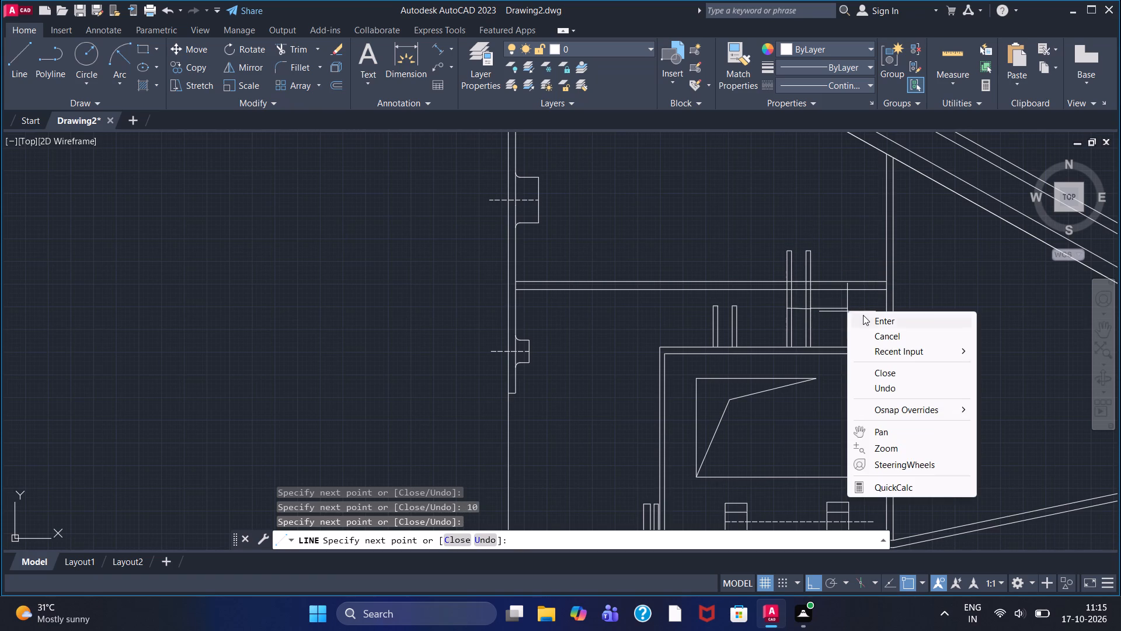
click(863, 315)
Draw a horizontal cutting line across the four new verticals, between the double-line wall and the tops of the lower uprights.
scroll(781, 289, up, 3)
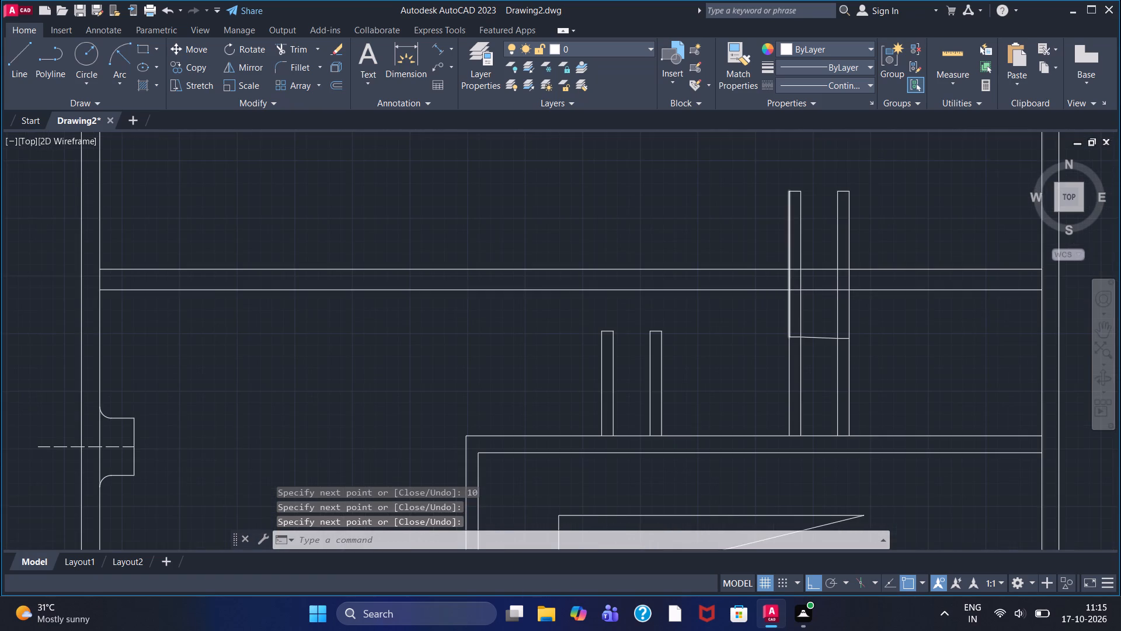
scroll(788, 296, down, 1)
click(25, 68)
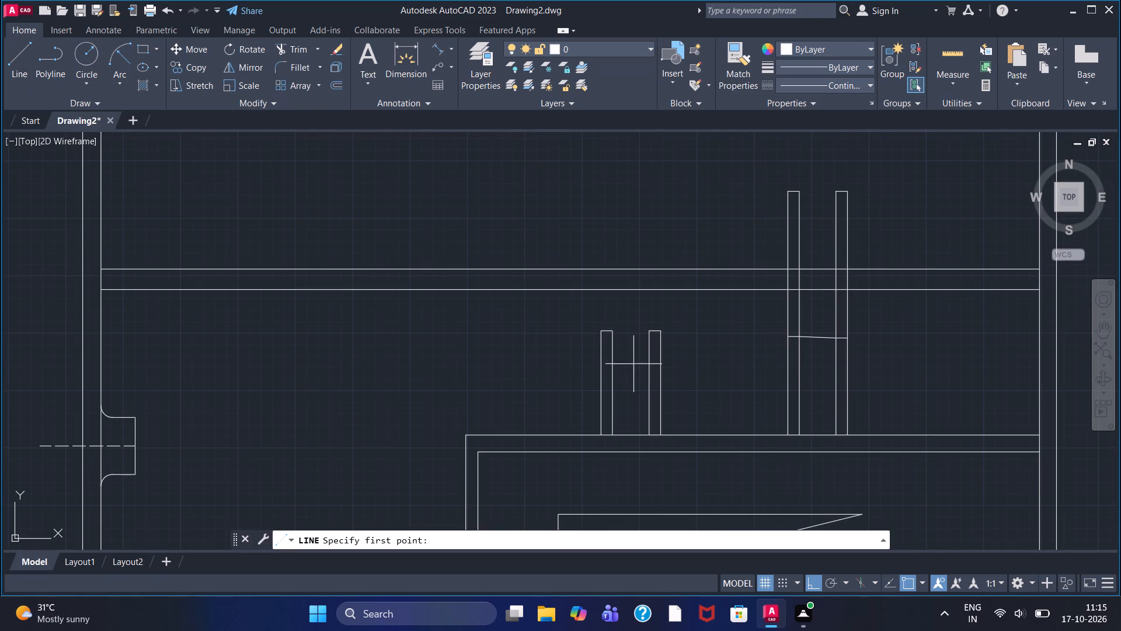
scroll(692, 342, up, 1)
click(811, 301)
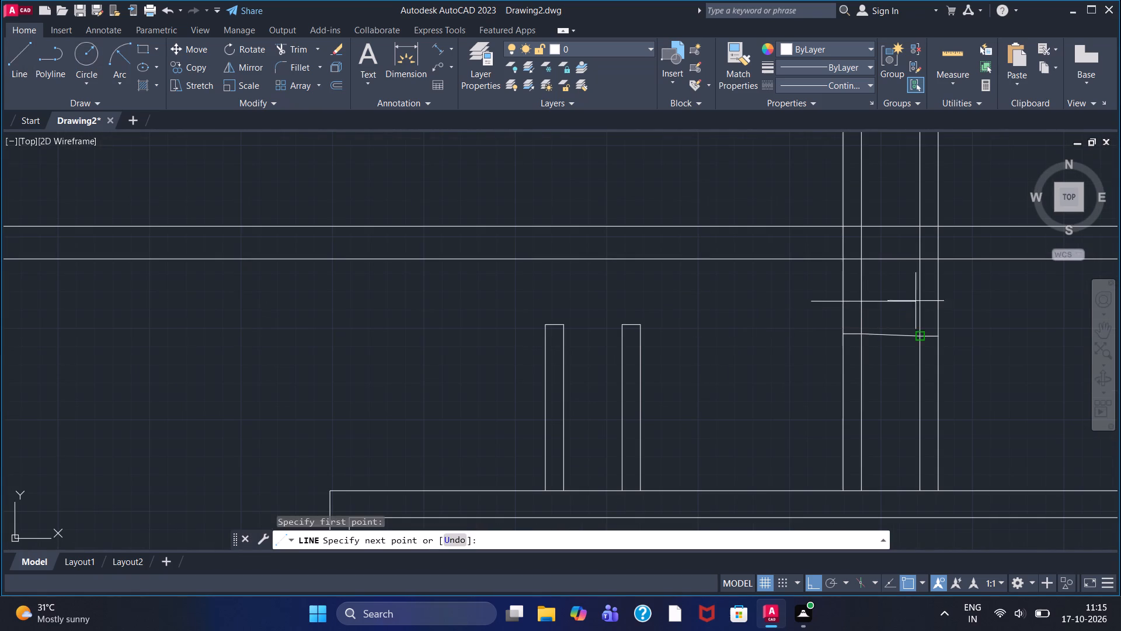
click(993, 297)
right_click(690, 294)
click(702, 307)
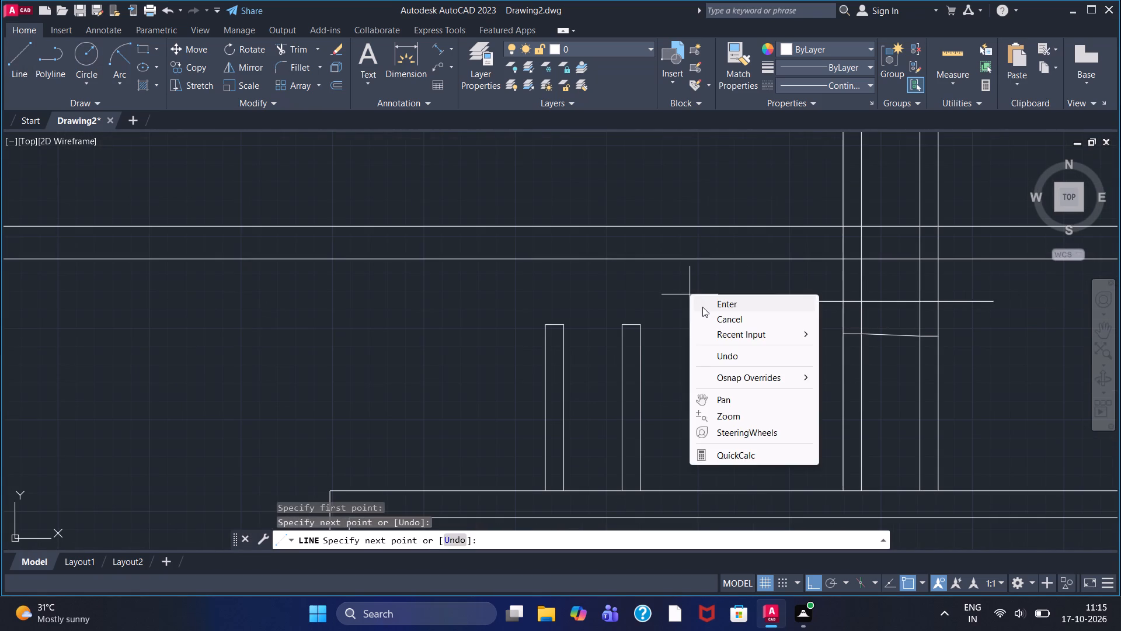
Trim the four verticals between the cutting line and the lower uprights, and remove the slanted piece joining the lower uprights' tops.
click(291, 47)
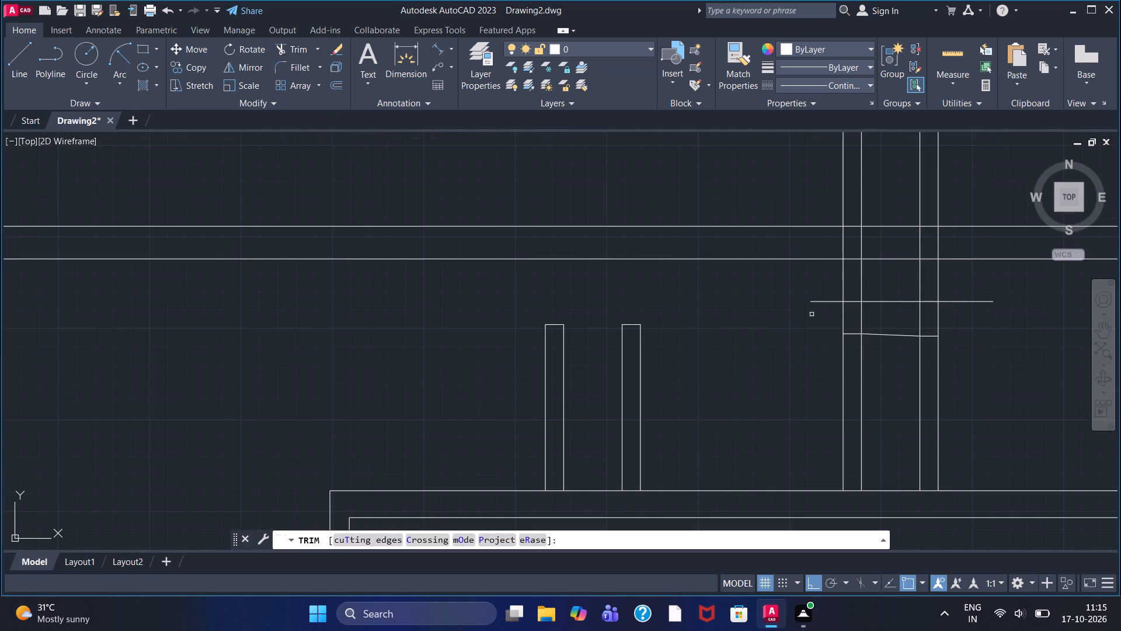
click(841, 317)
click(862, 318)
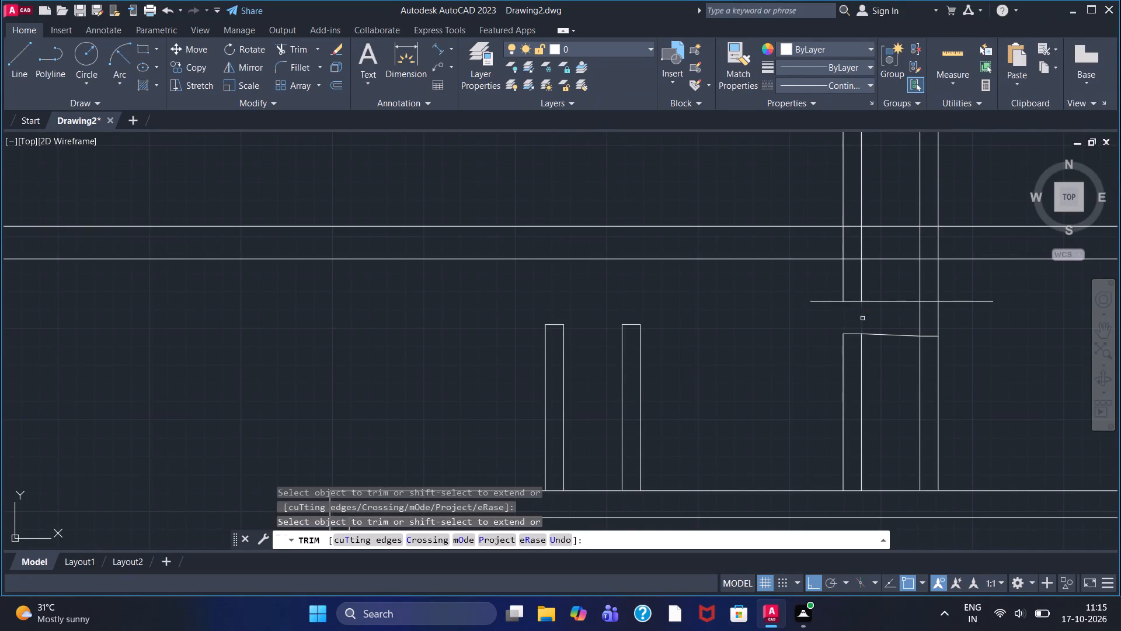
click(922, 322)
click(938, 321)
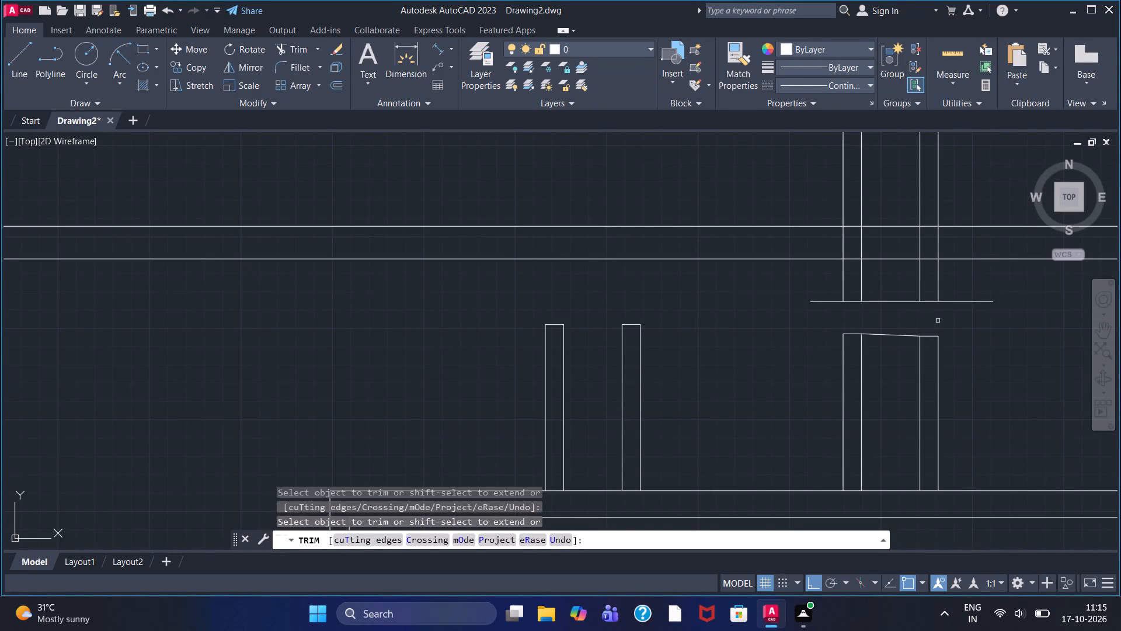
click(897, 338)
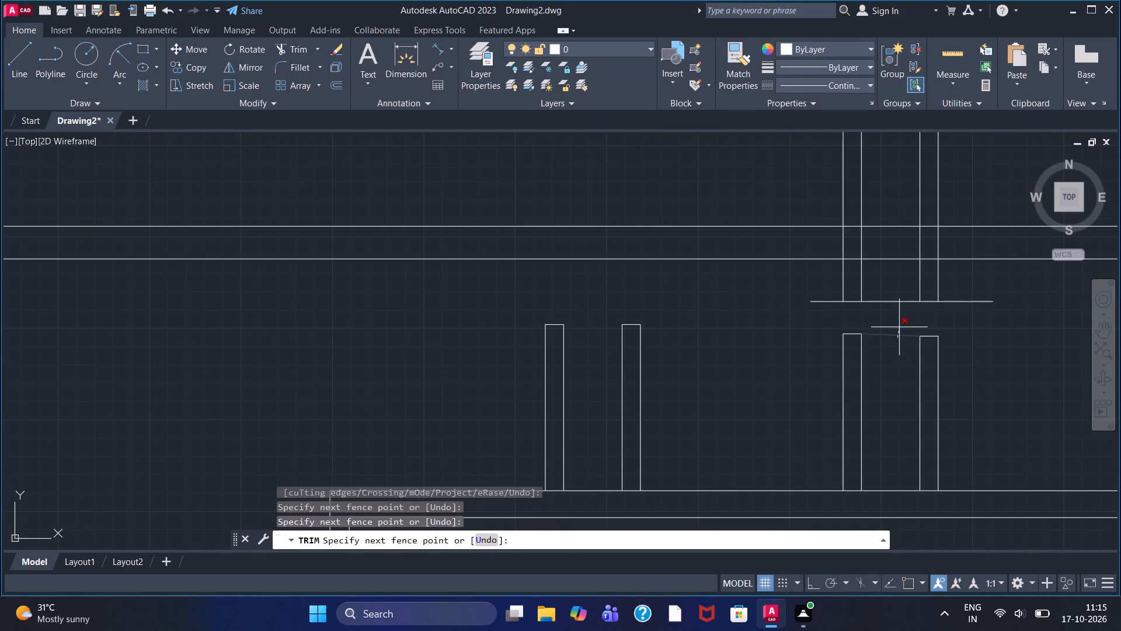
click(899, 327)
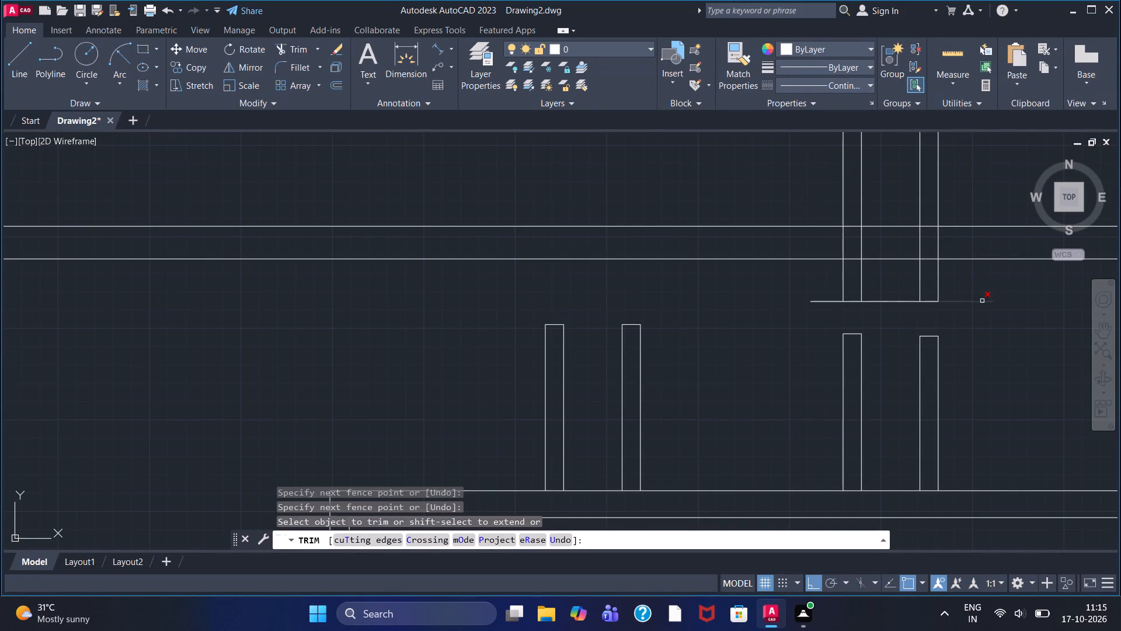
Trim away the whole cutting line, including both overhangs and the pieces closing the upper uprights' lower ends.
click(982, 301)
click(818, 302)
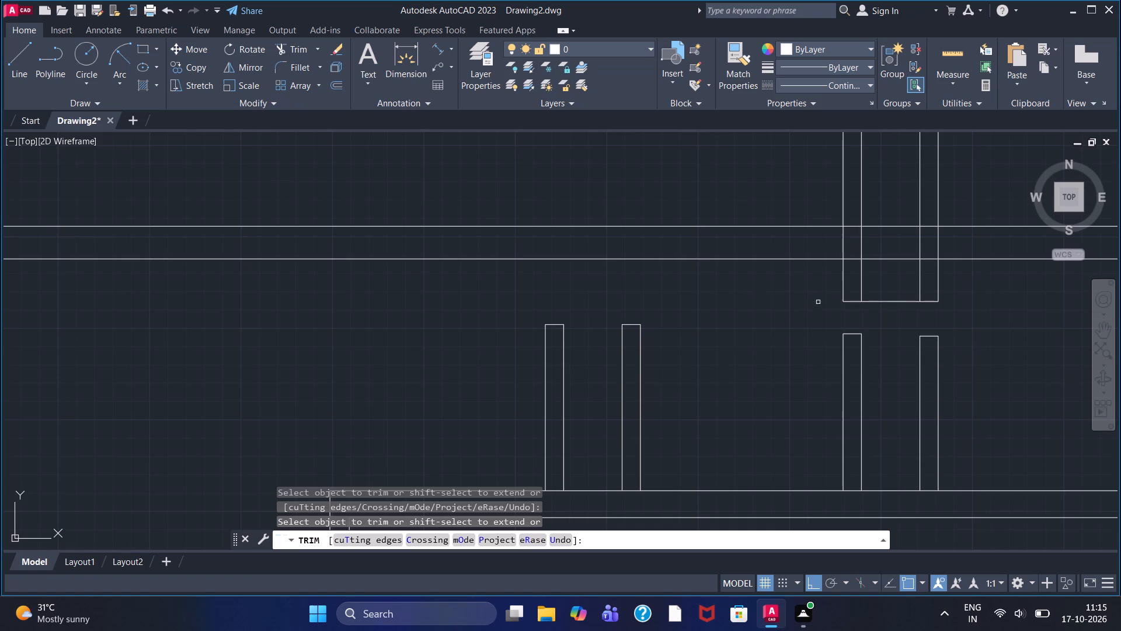
click(887, 303)
scroll(883, 300, down, 1)
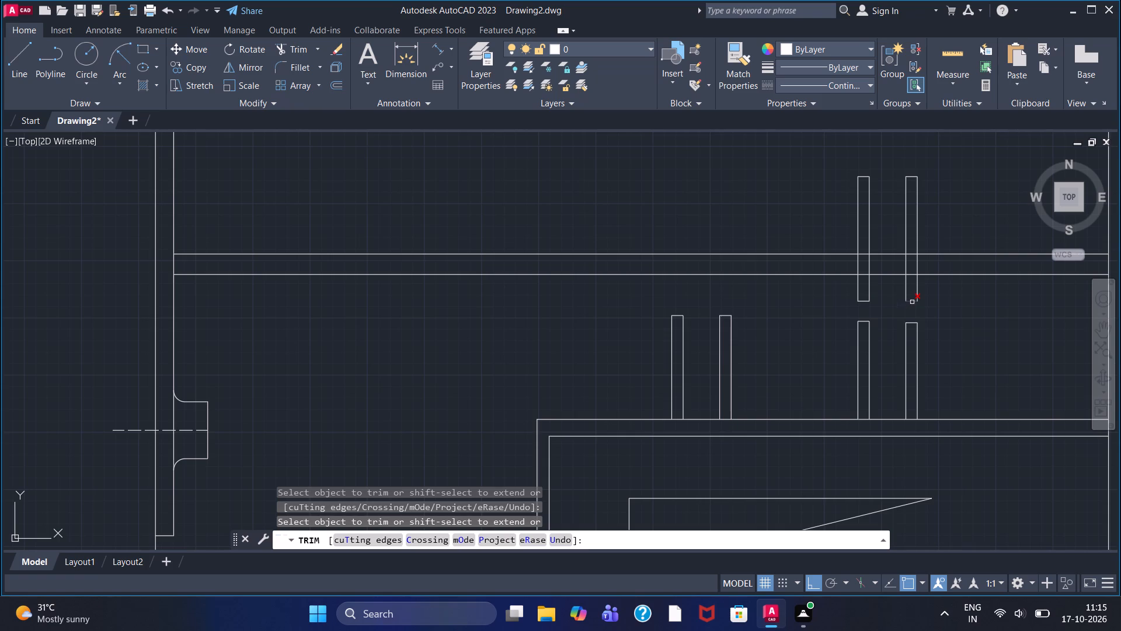
click(912, 302)
click(865, 301)
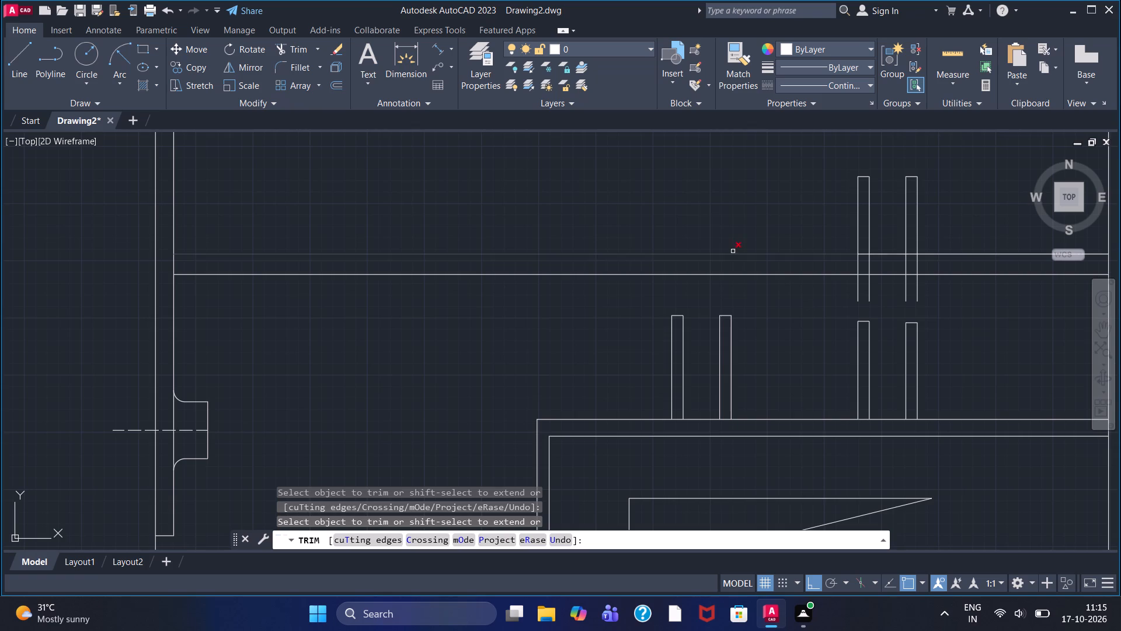
From the first pair's right upright, draw a line about 118 up, 10 left, about 102 down and a short segment right across the upright.
click(15, 59)
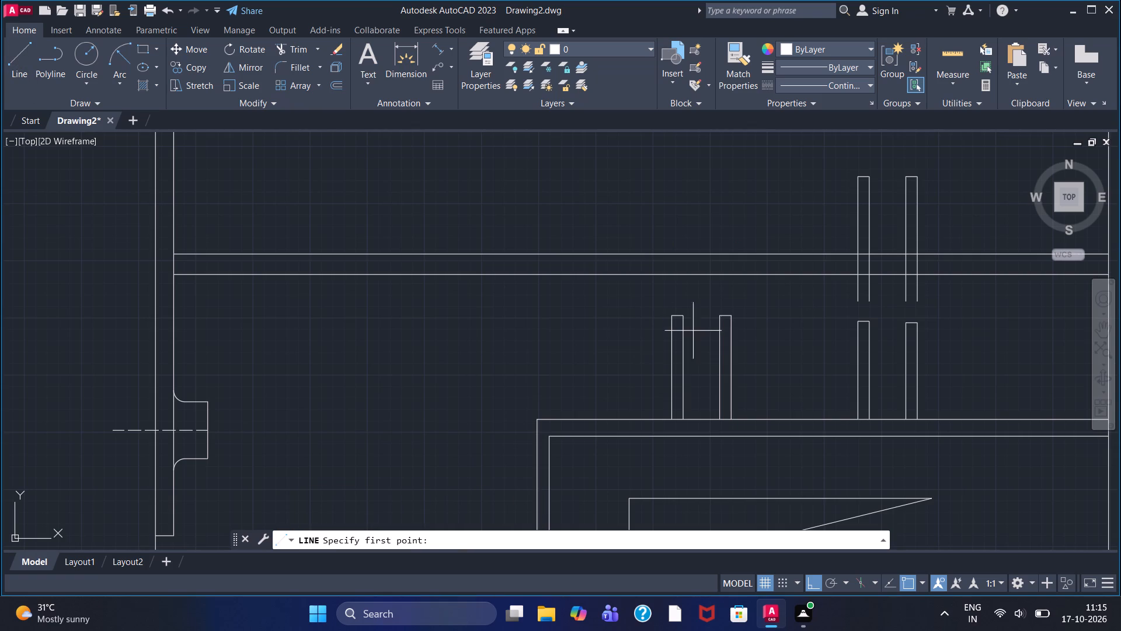
click(732, 320)
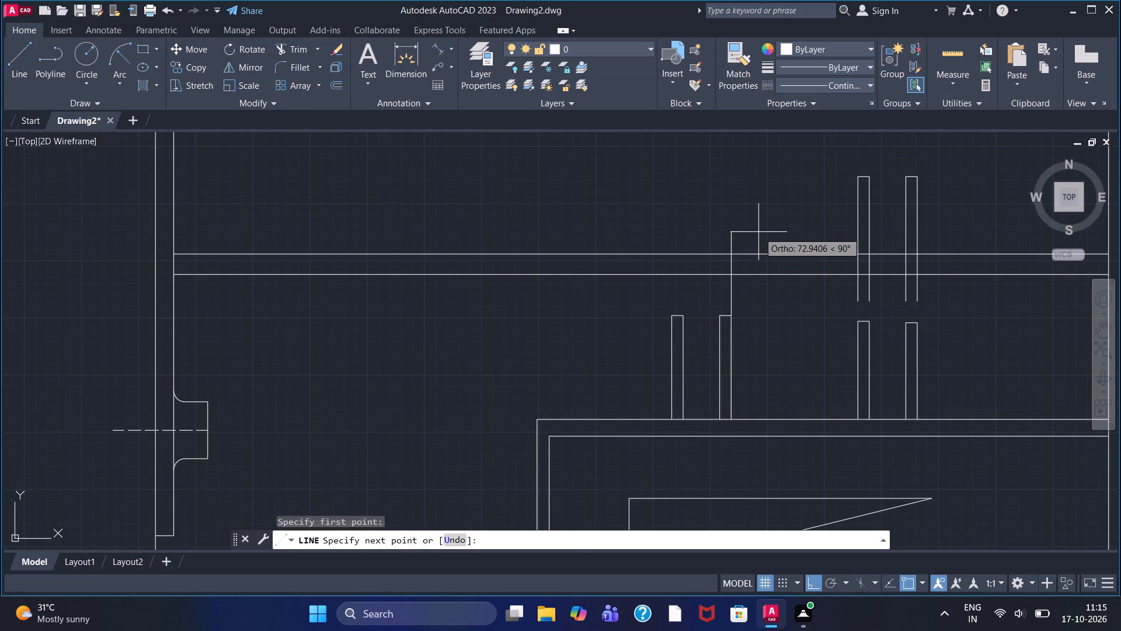
click(765, 179)
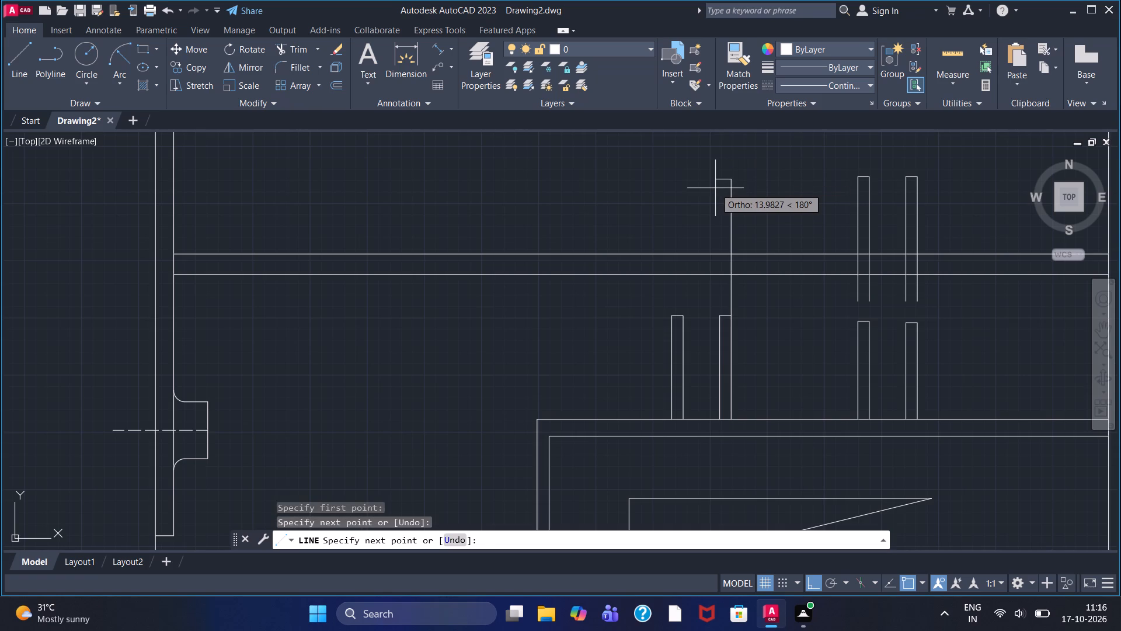
text(10)
key(Return)
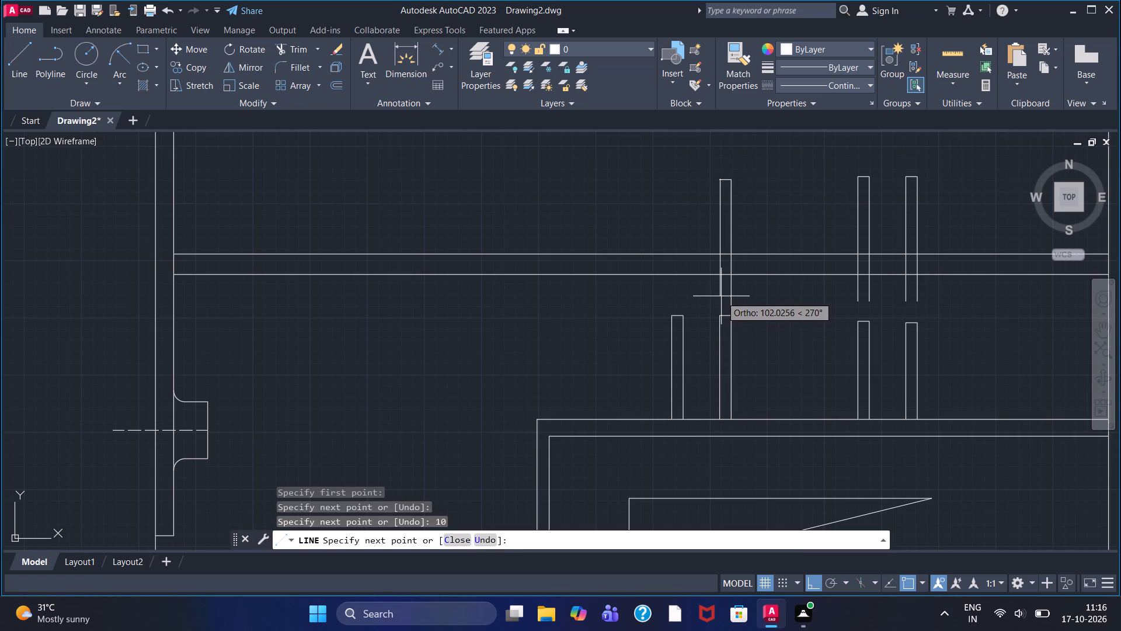
click(721, 296)
click(745, 295)
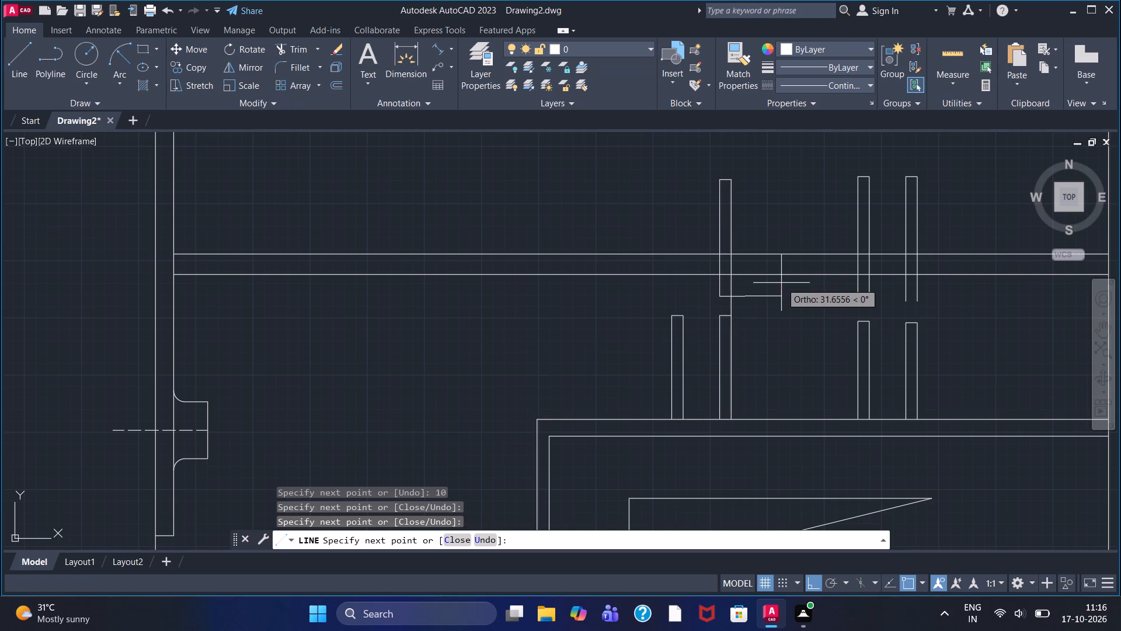
right_click(781, 283)
click(793, 289)
Draw a vertical line about 117 long from the right top corner of the leftmost lower upright, up across the double-line wall.
click(13, 52)
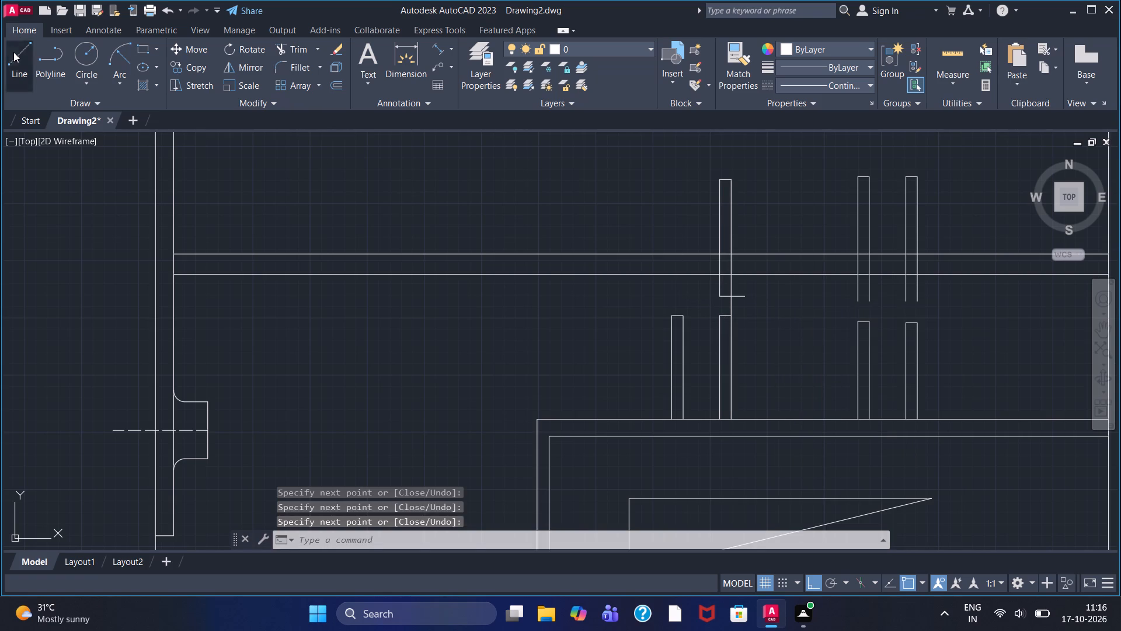
click(691, 314)
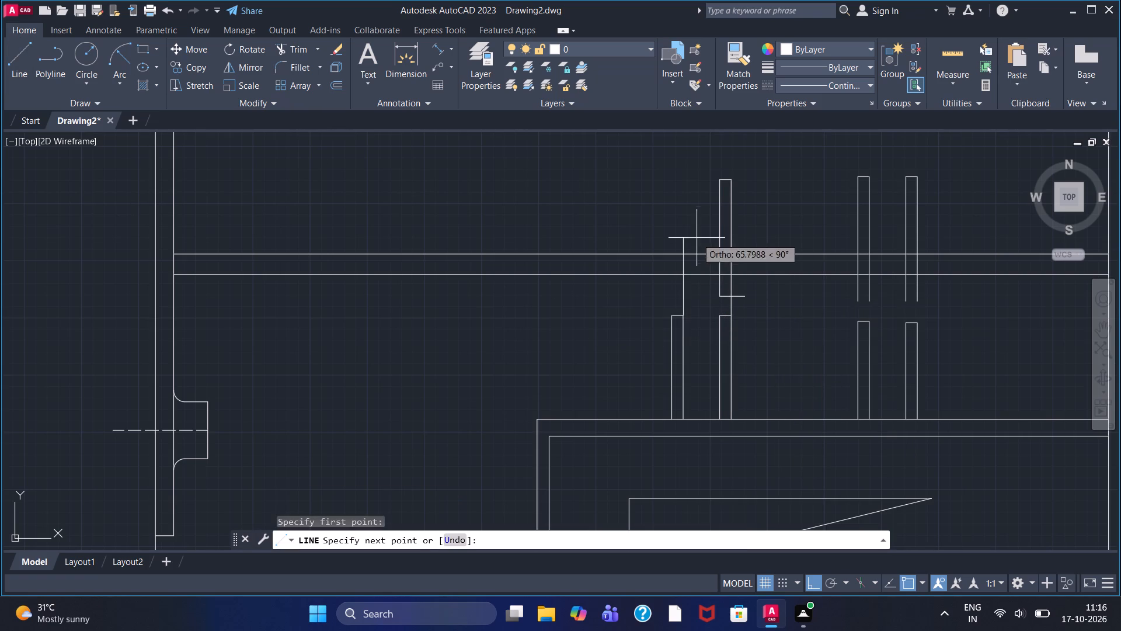
double_click(692, 179)
right_click(692, 179)
click(706, 185)
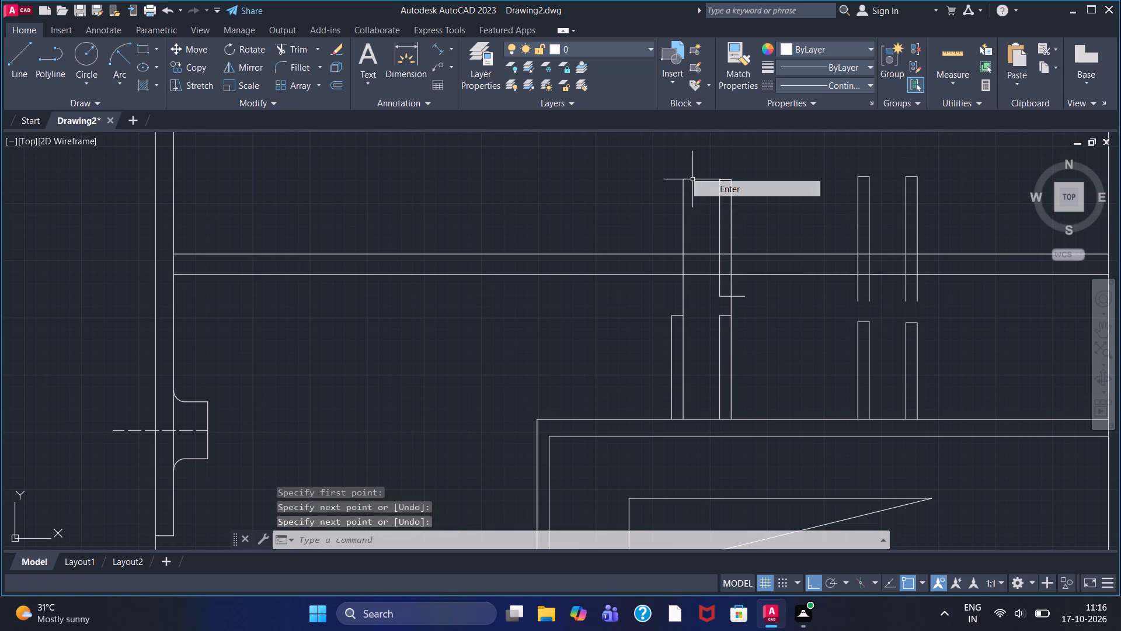
Extend the short cutting segment with a horizontal line leftward from the second upper upright's lower corner, past the new vertical line.
click(25, 61)
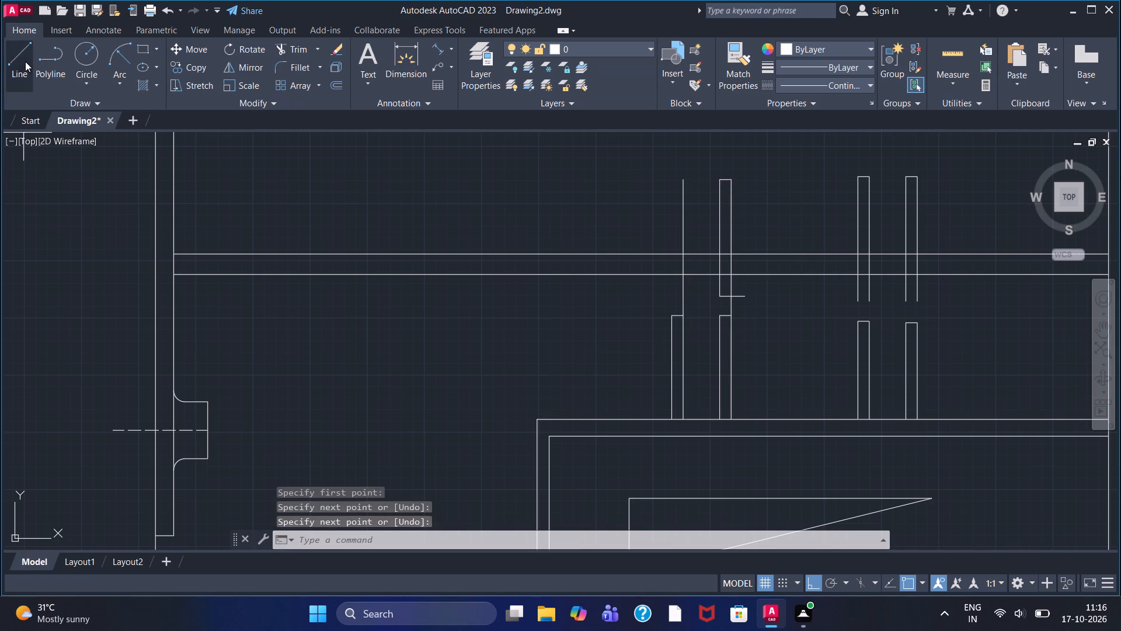
click(720, 291)
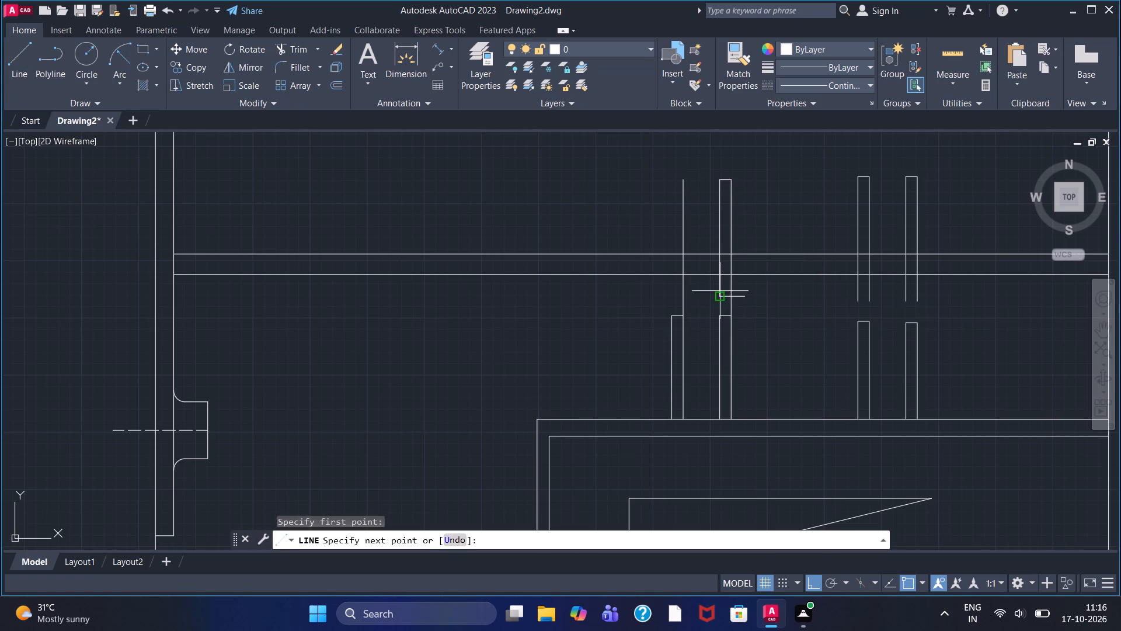
click(647, 293)
right_click(642, 288)
click(662, 290)
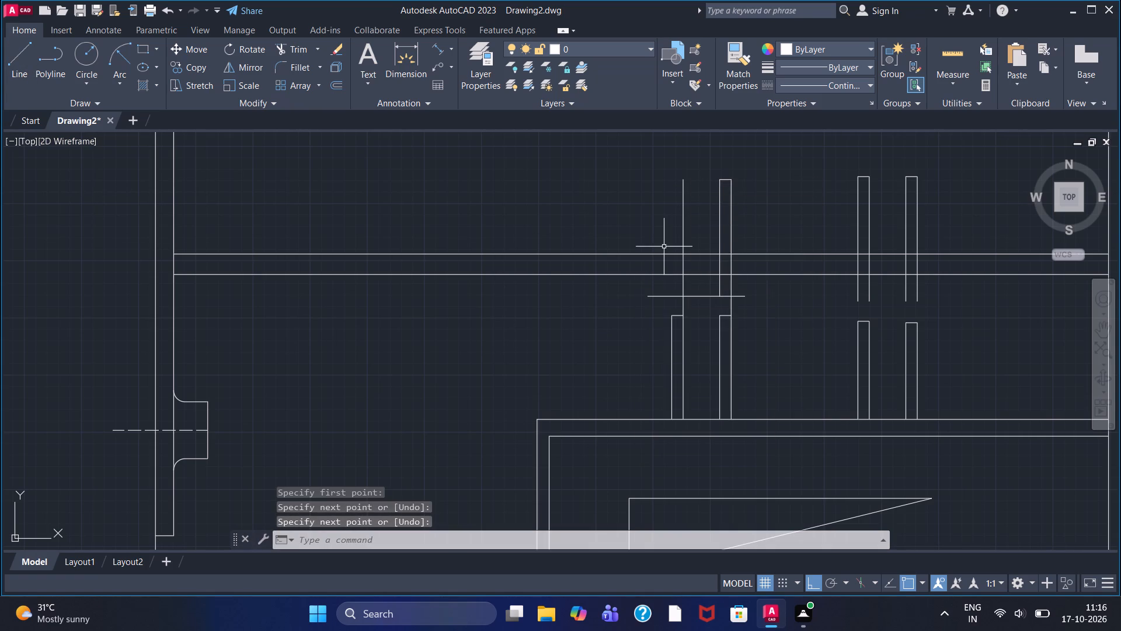
Trim the first pair's verticals between the cutting line and the lower uprights, and trim away the whole cutting line with its overhangs.
click(281, 46)
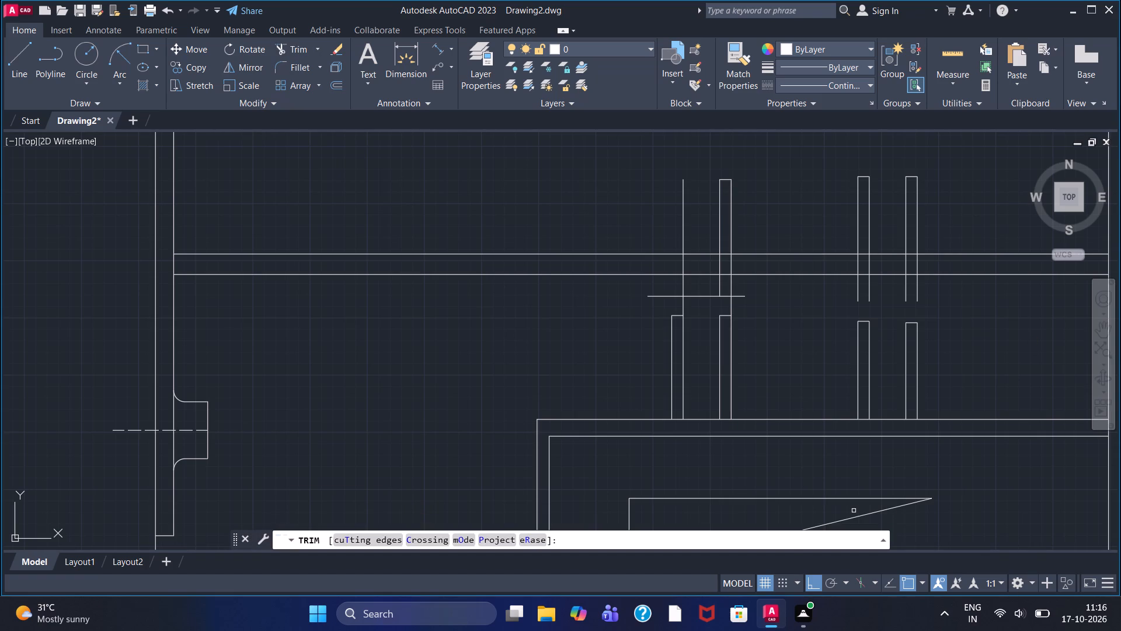
click(659, 296)
click(683, 304)
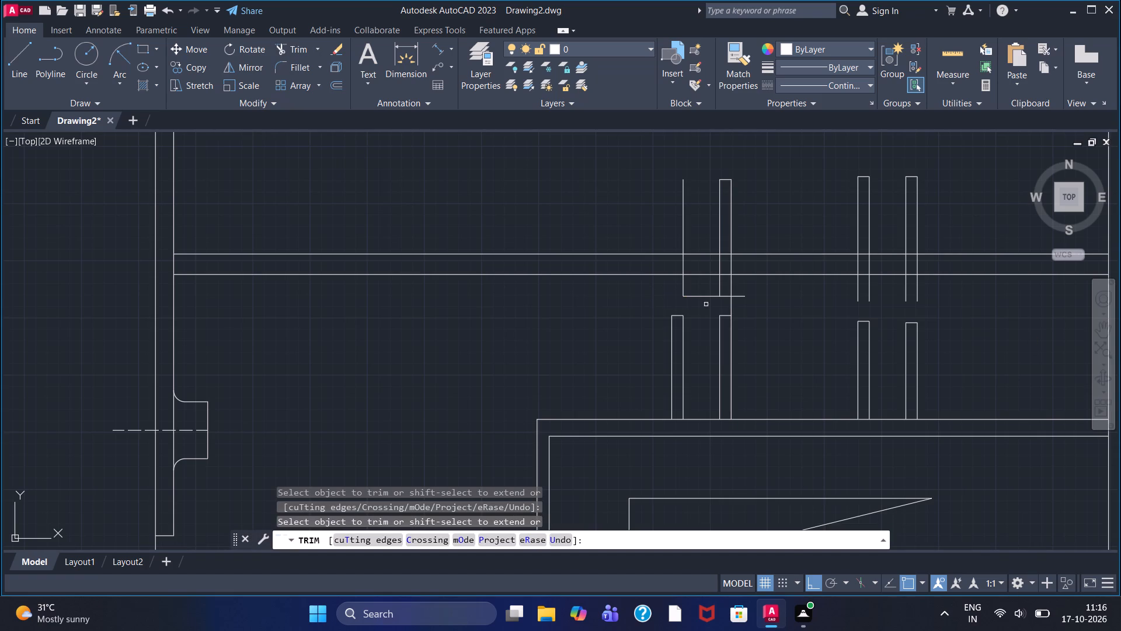
scroll(743, 303, up, 1)
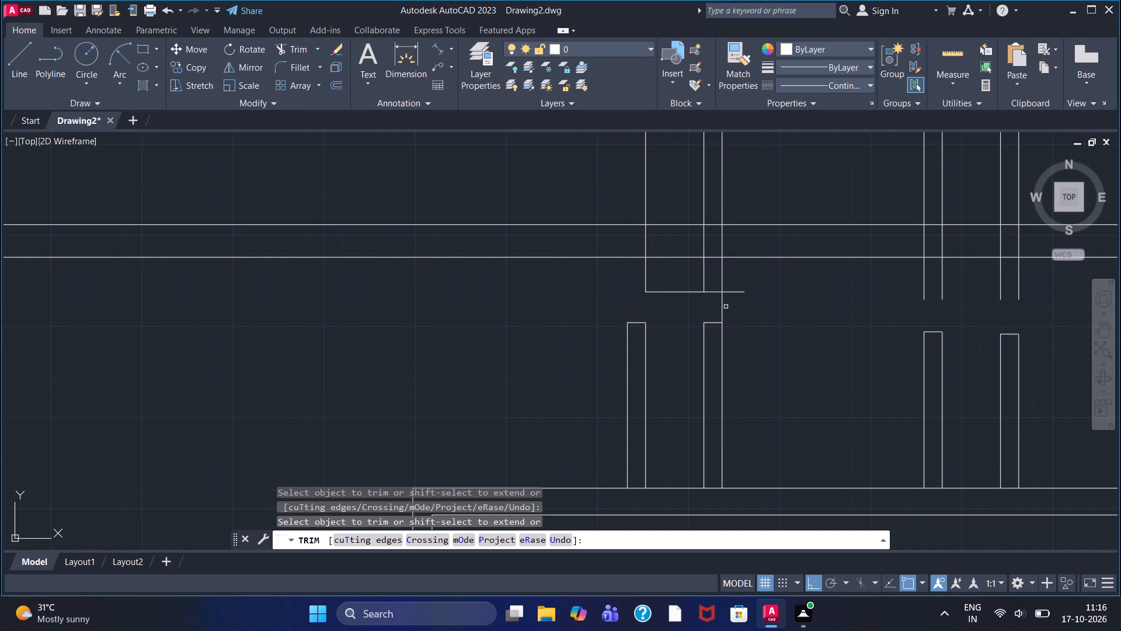
click(722, 307)
click(736, 294)
click(686, 291)
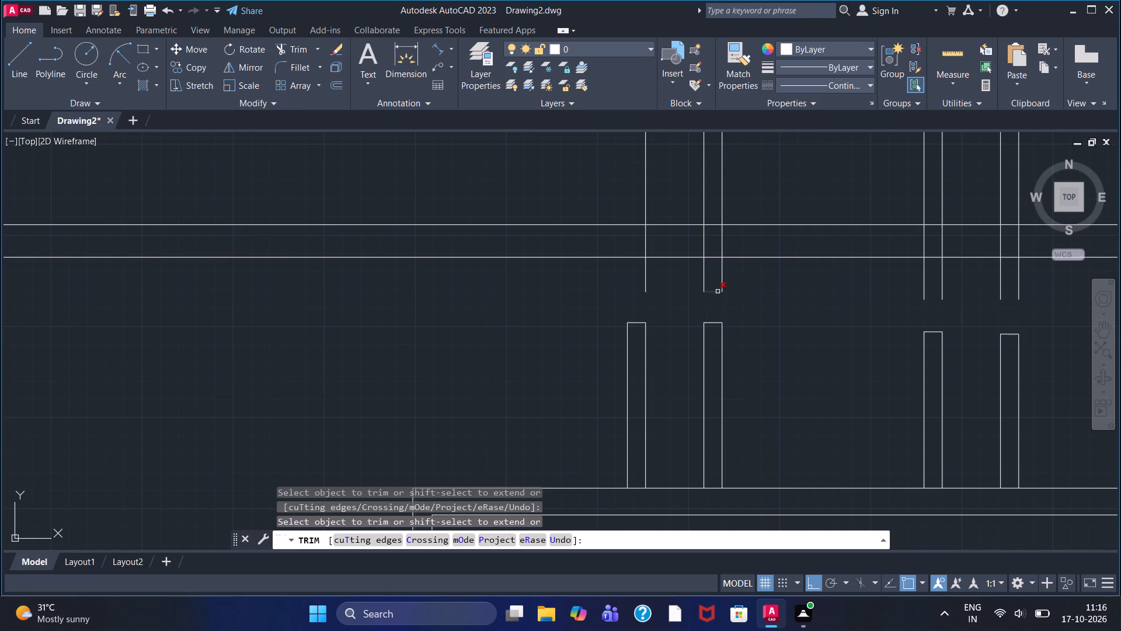
click(716, 292)
Trim away the short horizontal caps closing the tops of the three upper uprights.
scroll(716, 292, down, 2)
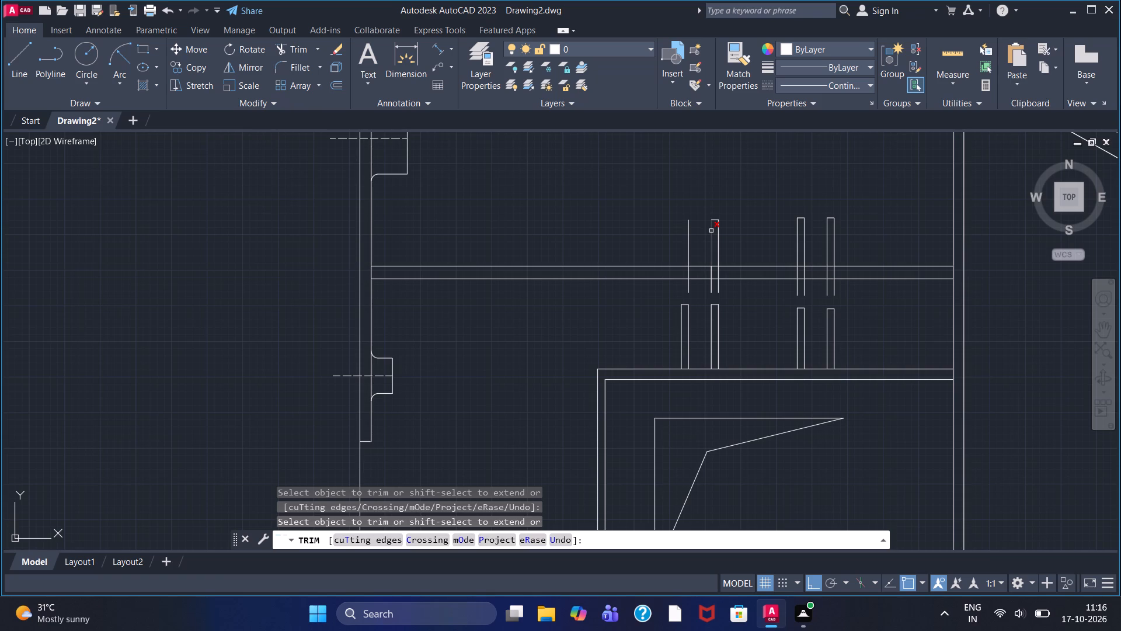
scroll(746, 219, up, 1)
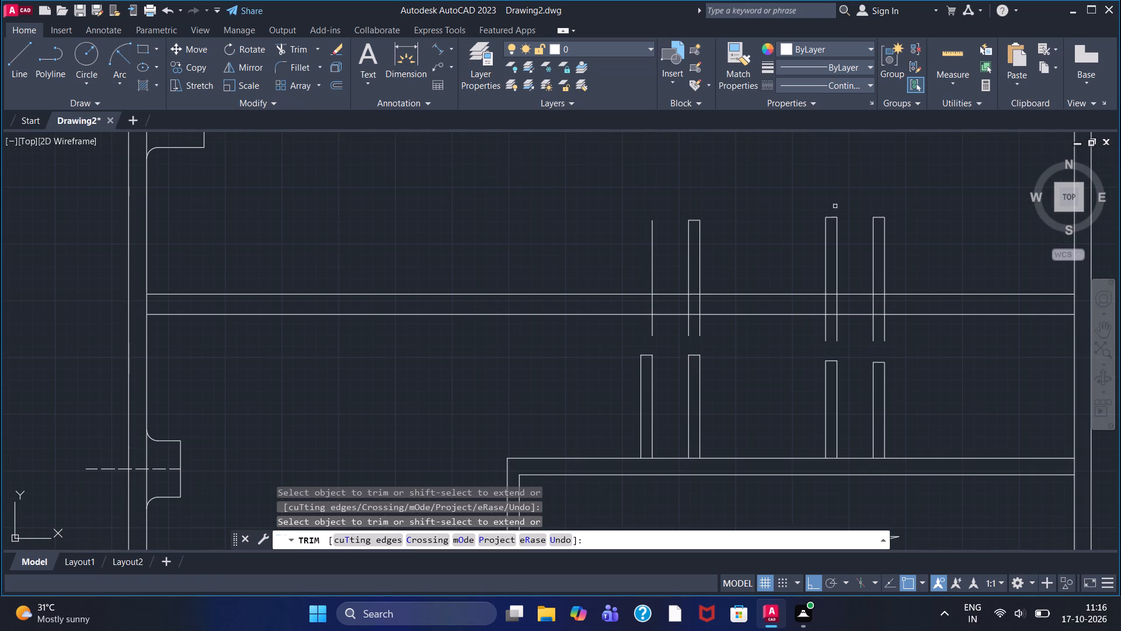
click(879, 217)
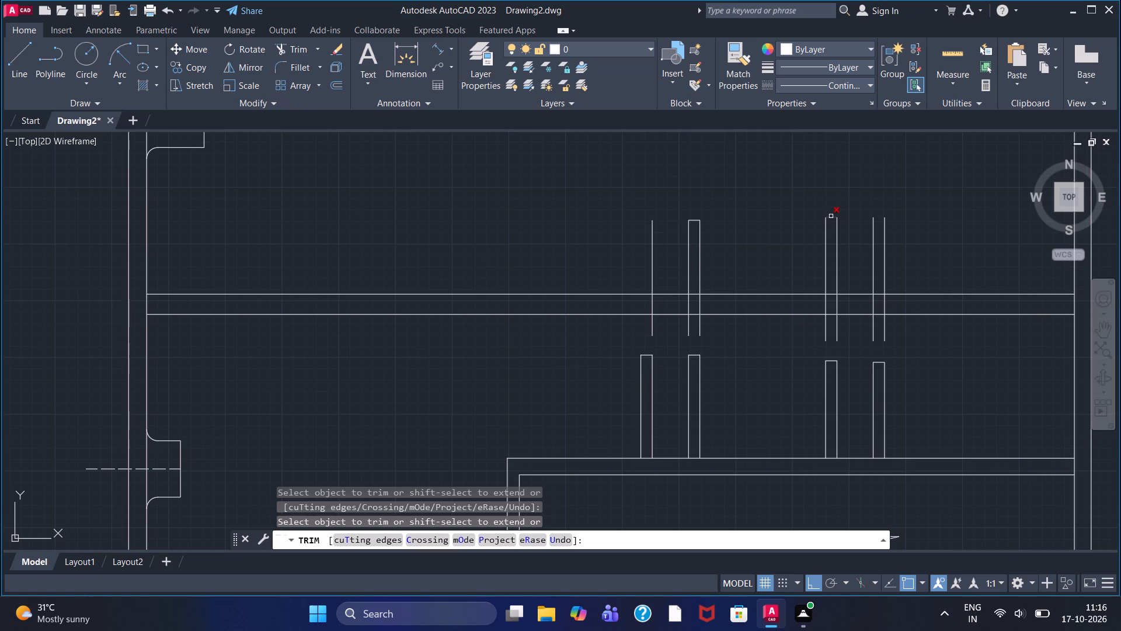
click(831, 216)
click(695, 221)
With ortho off, draw a slanted strip 10 wide across the sloping lower double-line wall, capped at its top and open at its bottom.
scroll(663, 311, down, 1)
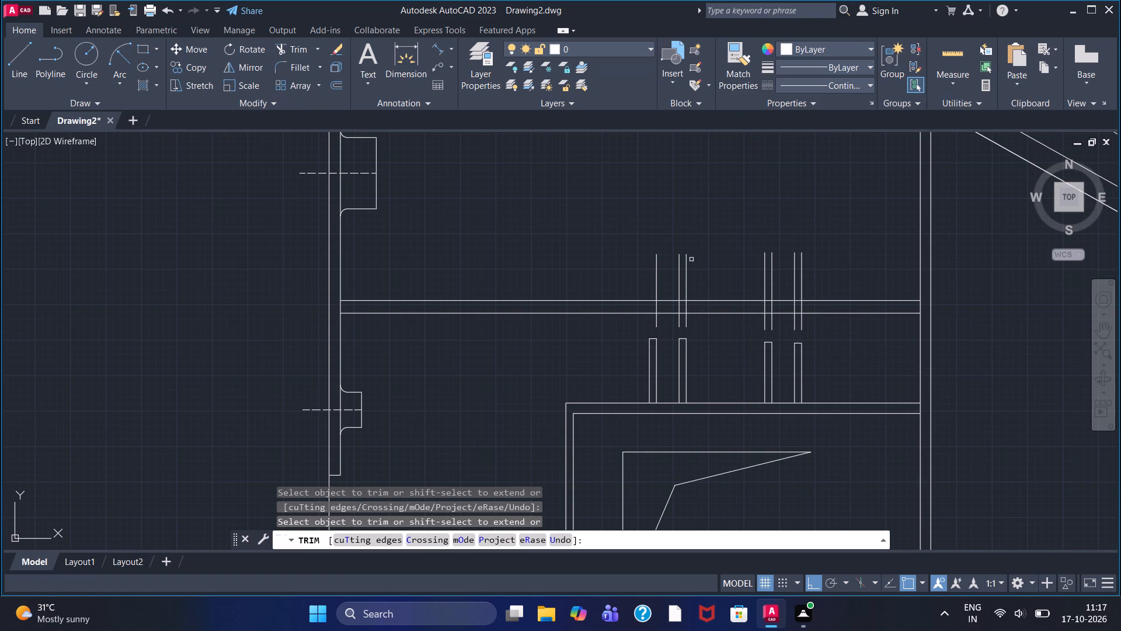
scroll(691, 260, down, 2)
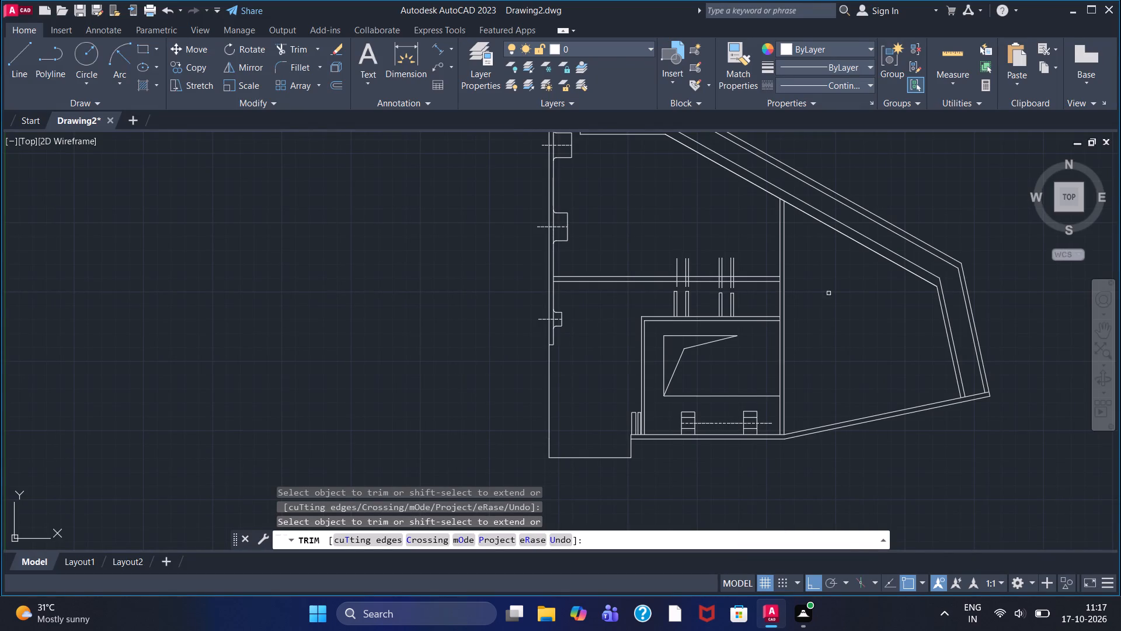
click(9, 57)
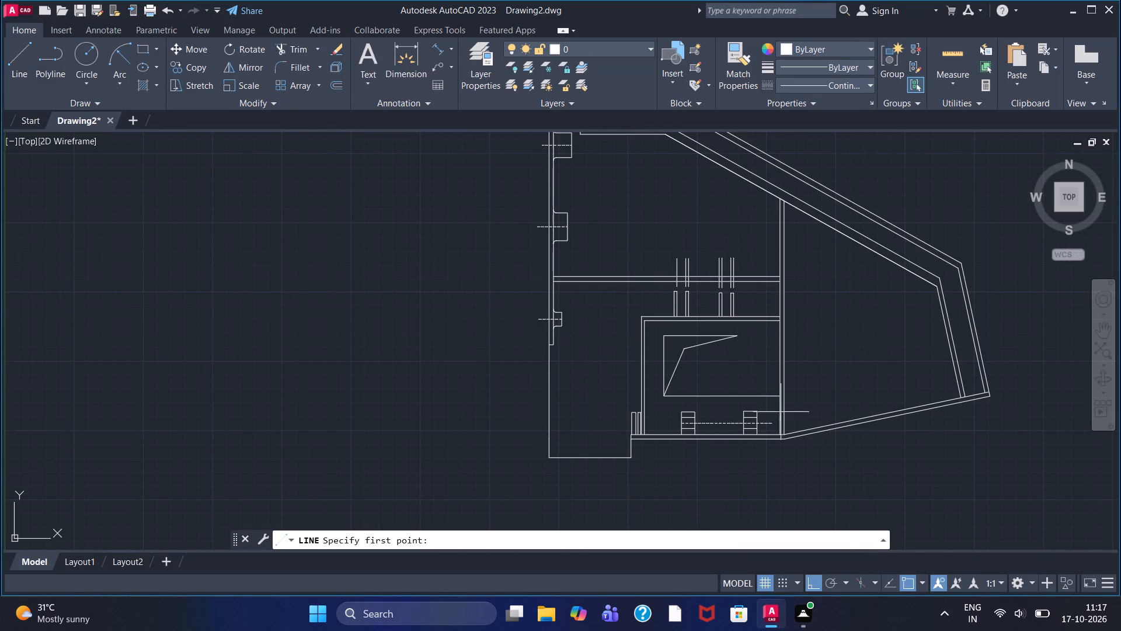
middle_drag(861, 365, 749, 370)
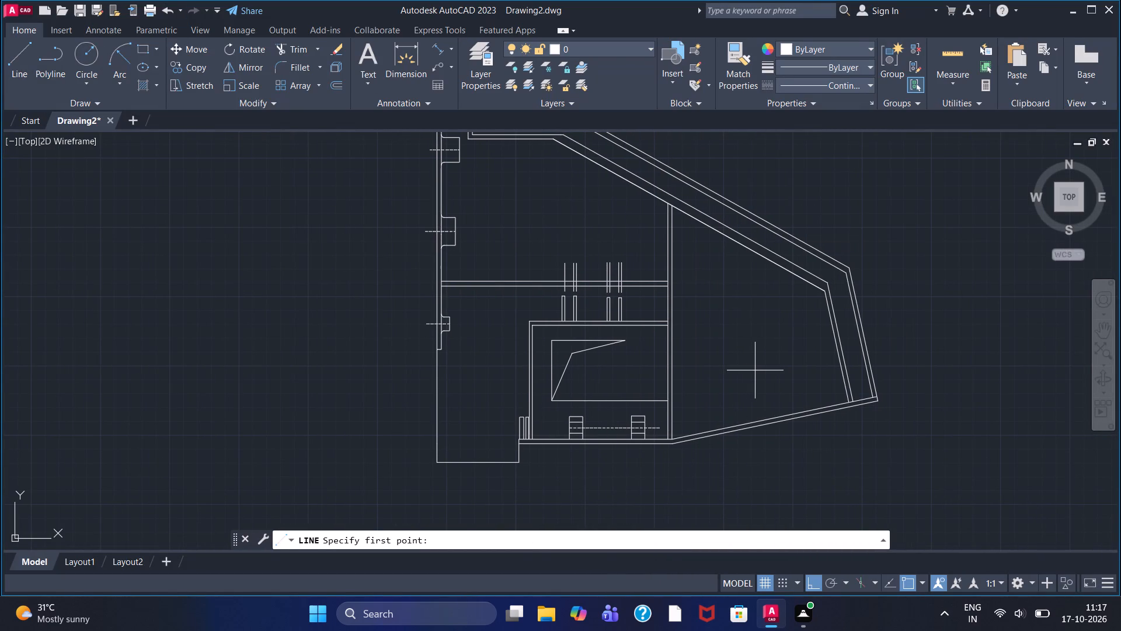
scroll(758, 412, up, 2)
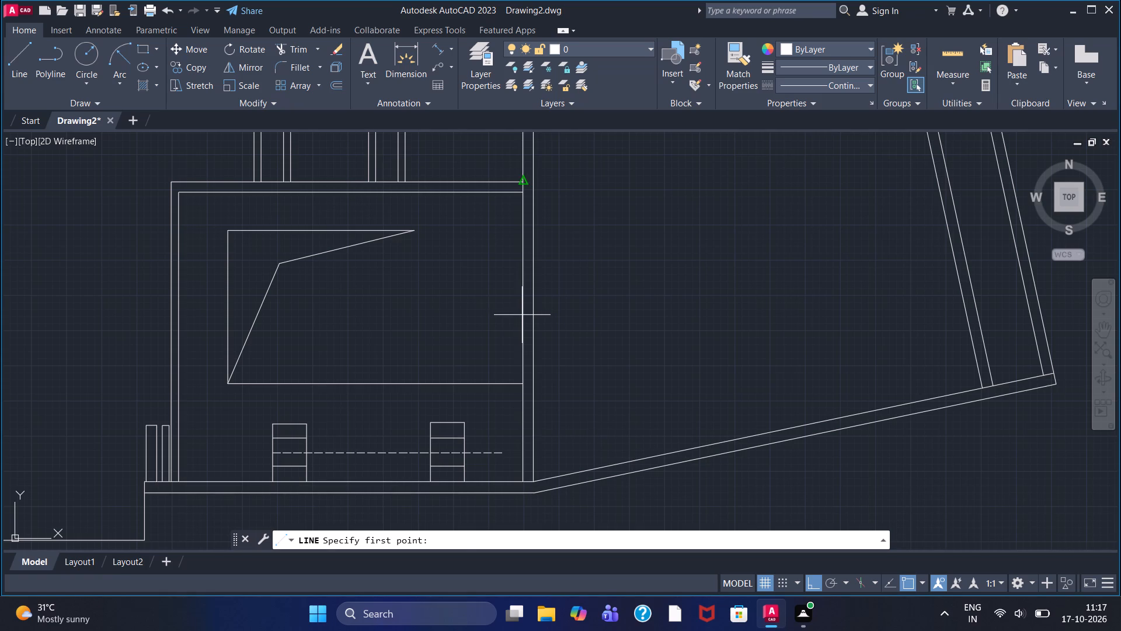
key(F8)
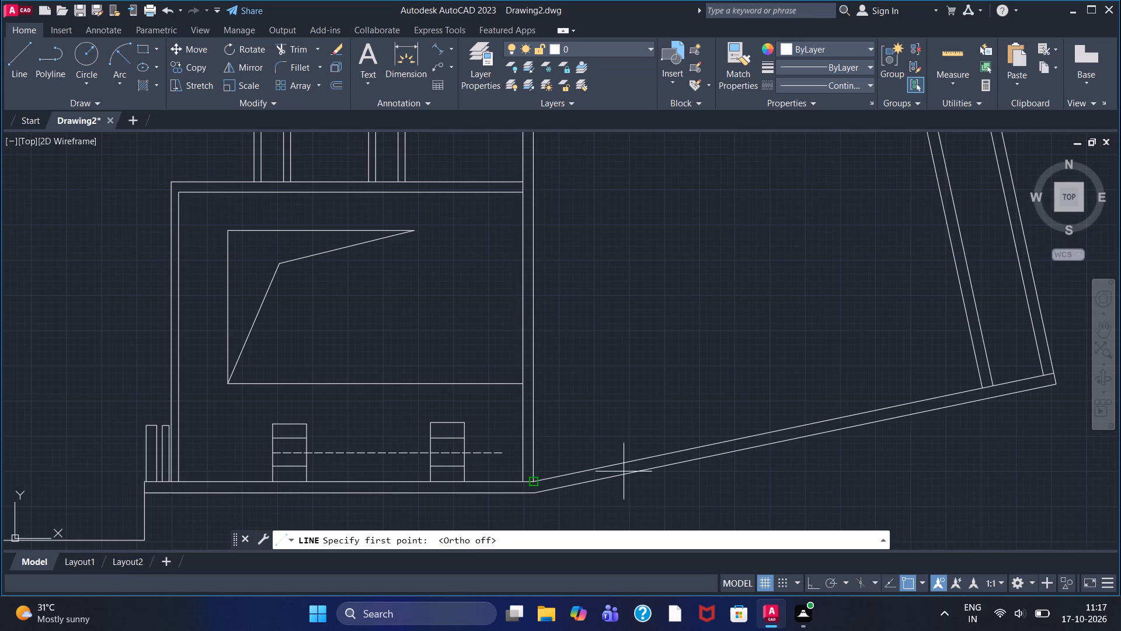
click(645, 482)
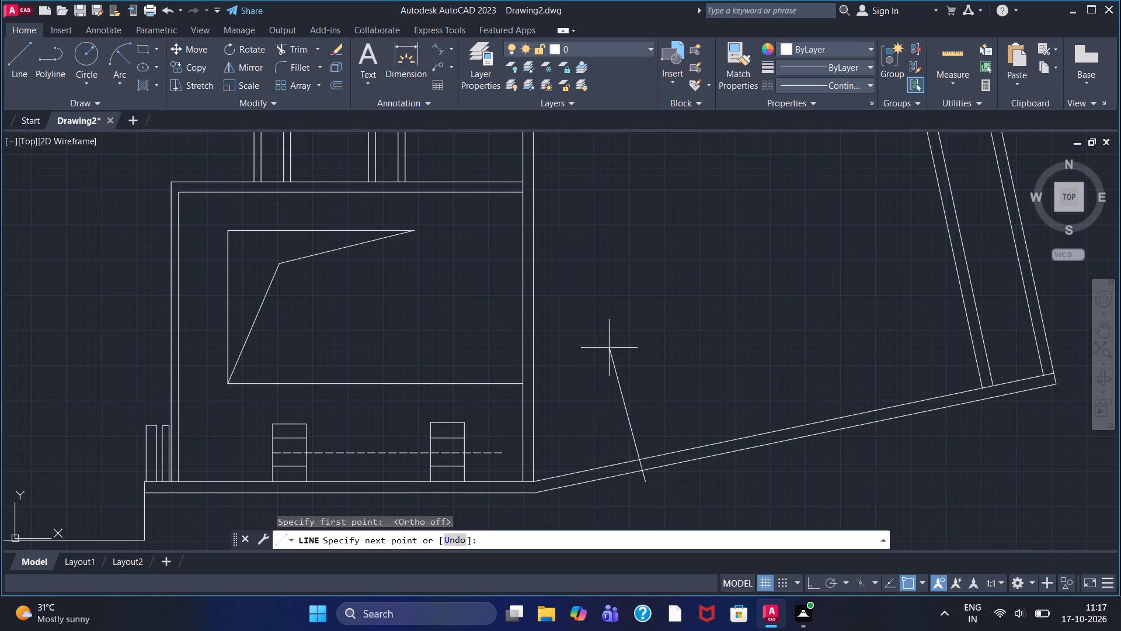
double_click(617, 389)
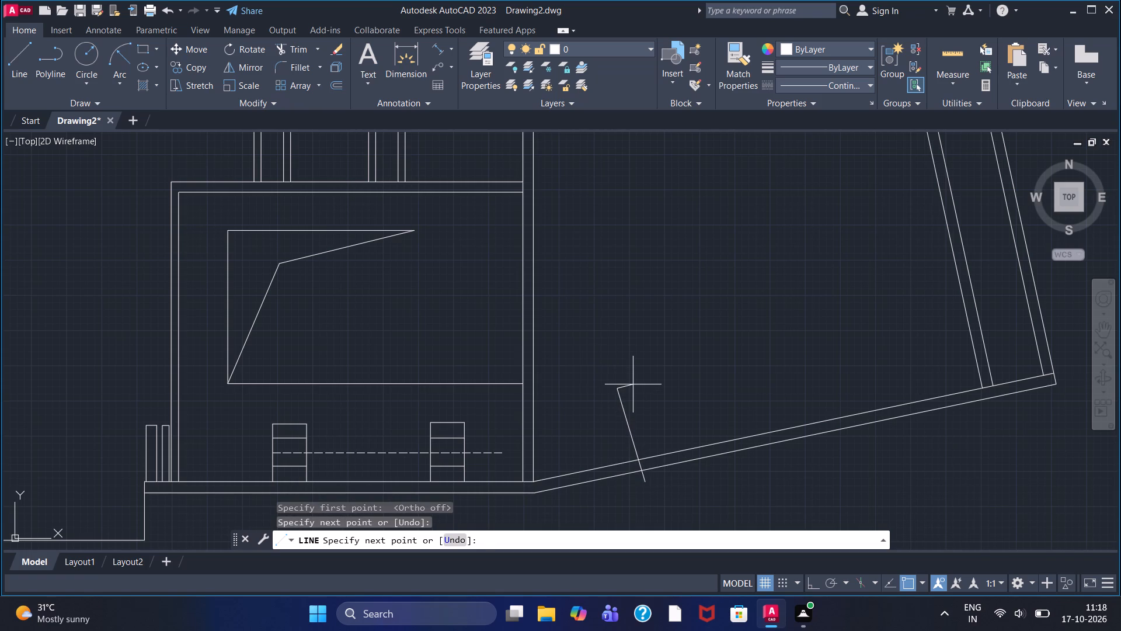
text(10)
key(Return)
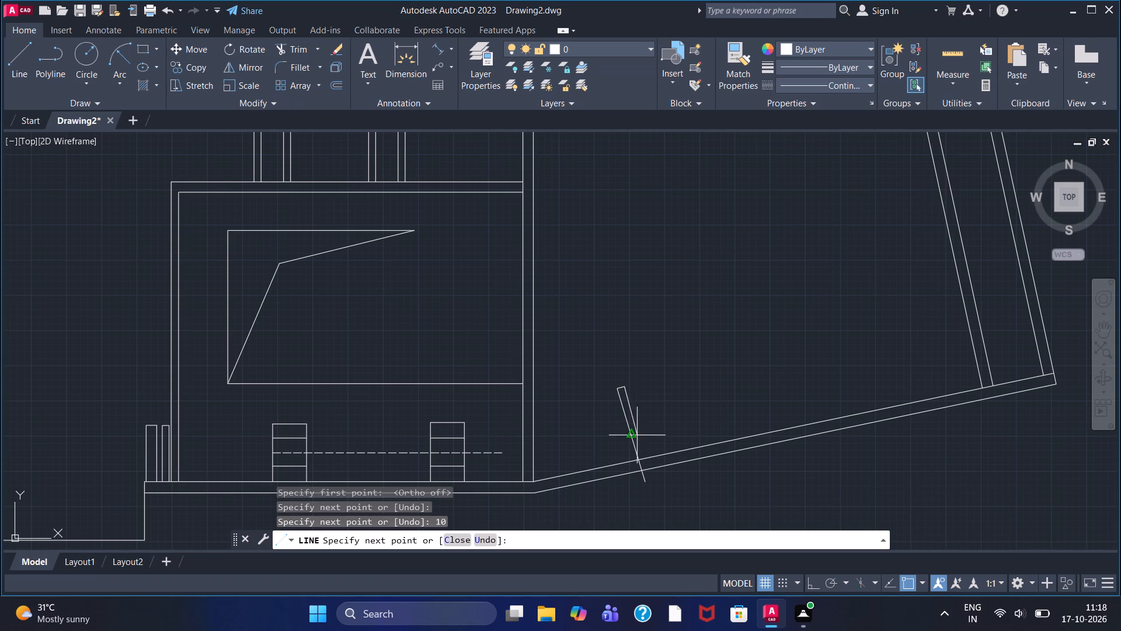
double_click(652, 480)
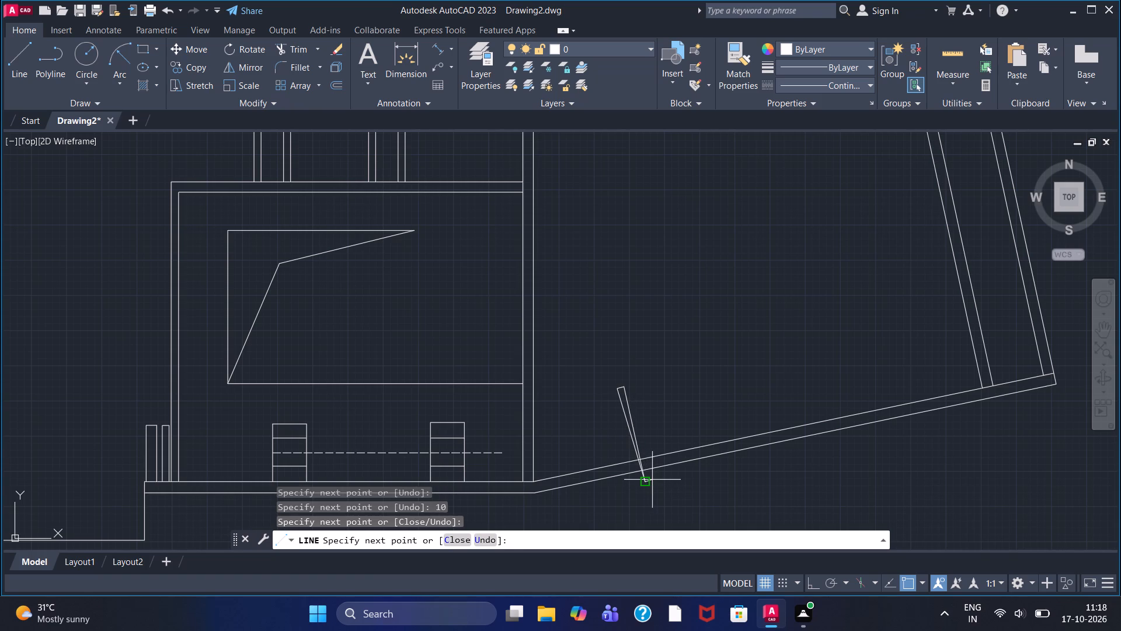
key(ctrl+z)
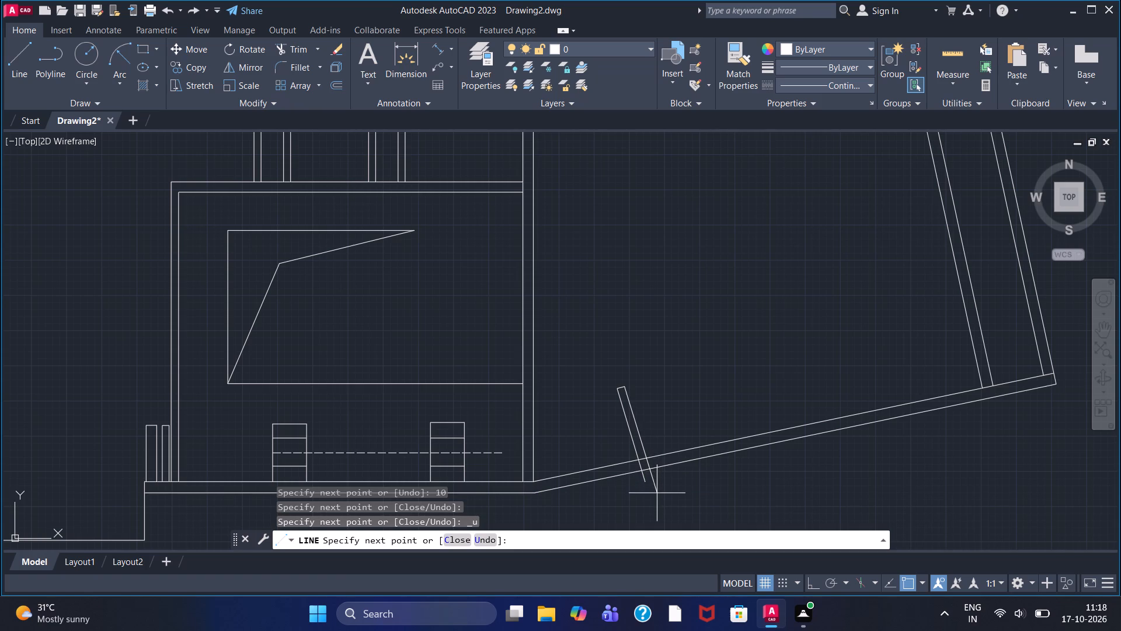
click(657, 493)
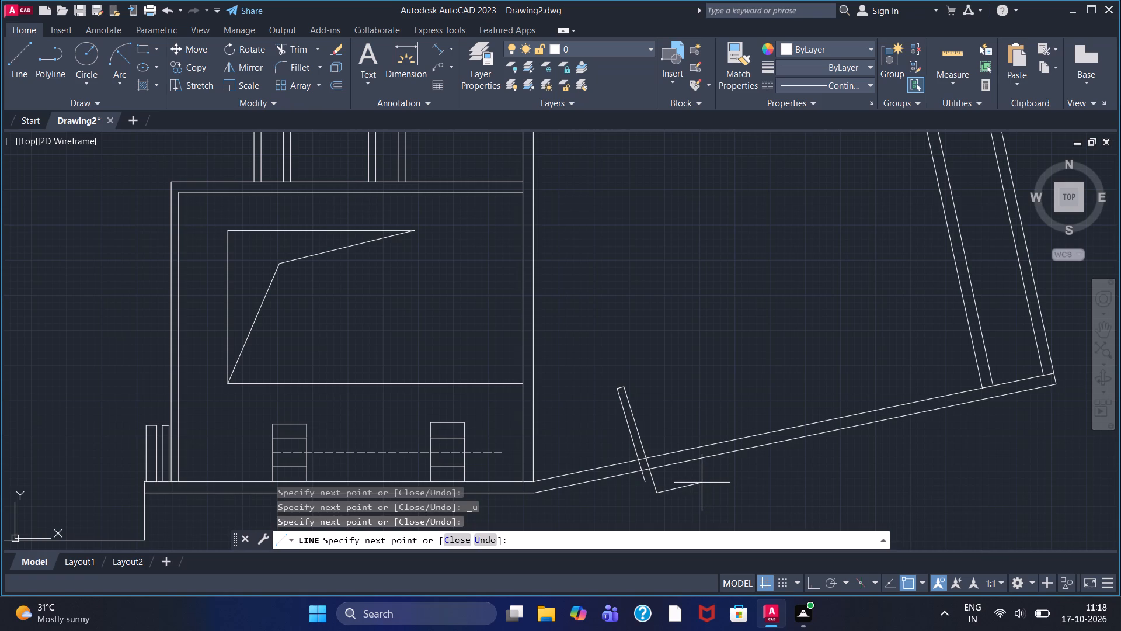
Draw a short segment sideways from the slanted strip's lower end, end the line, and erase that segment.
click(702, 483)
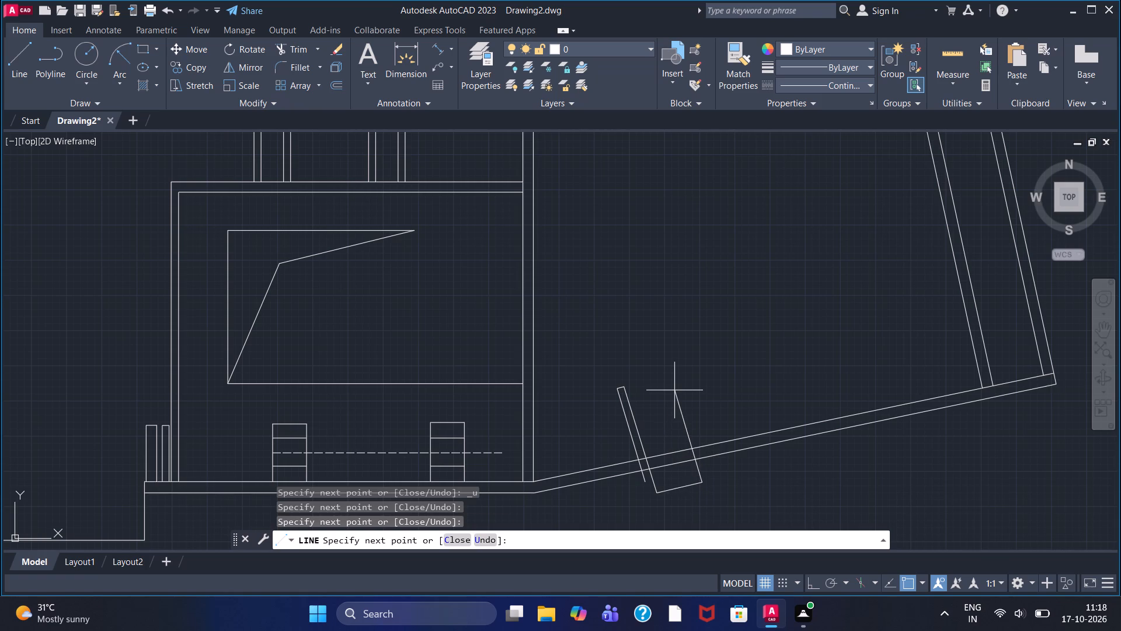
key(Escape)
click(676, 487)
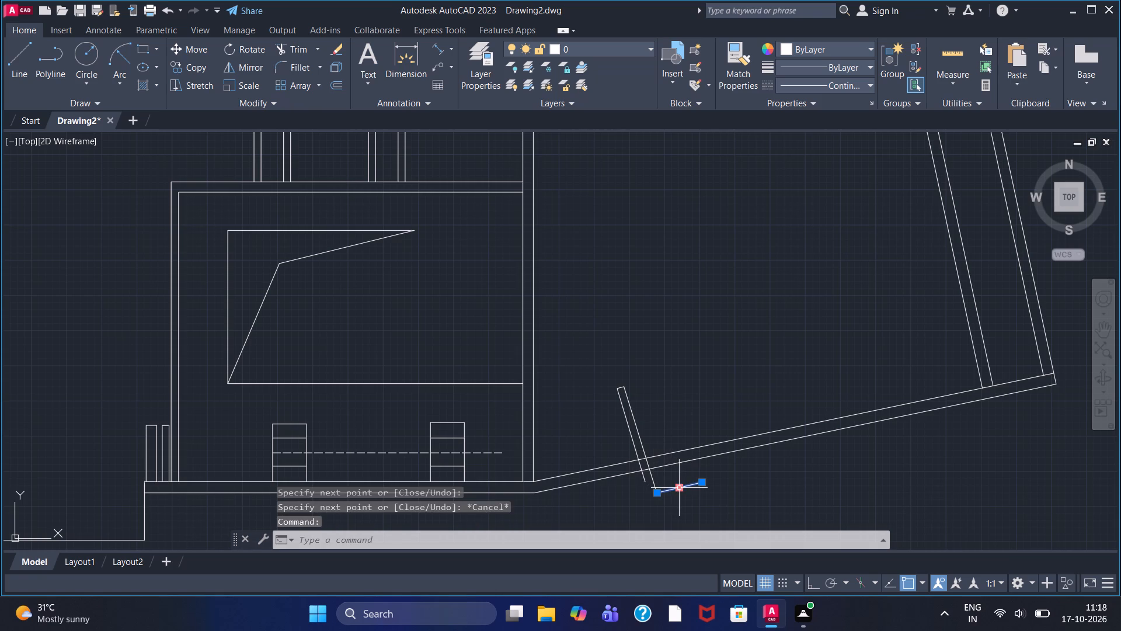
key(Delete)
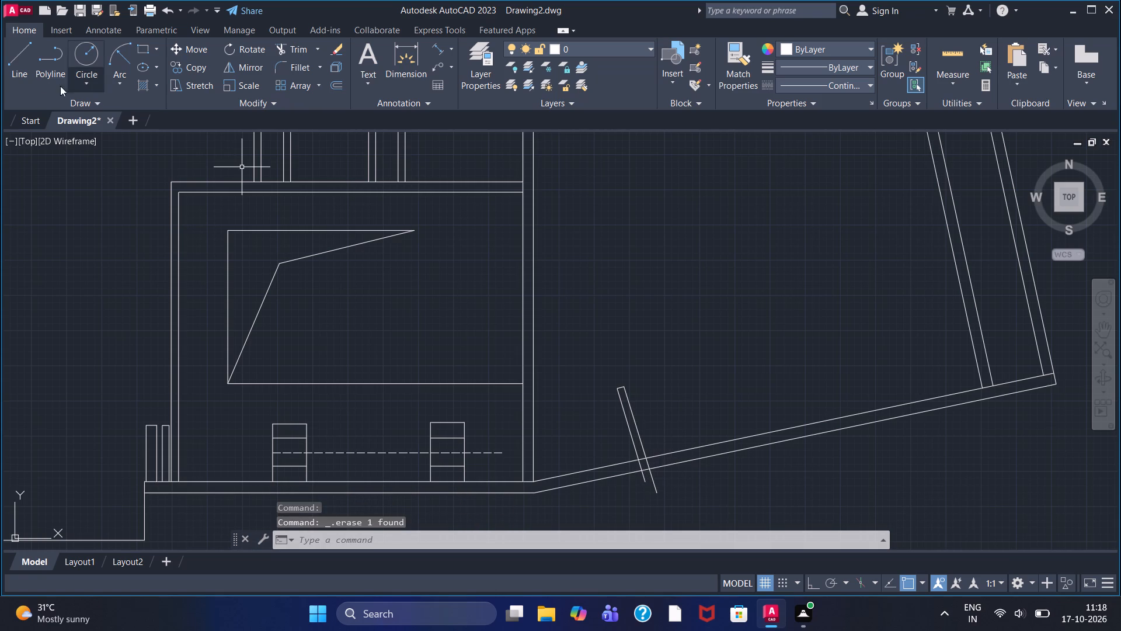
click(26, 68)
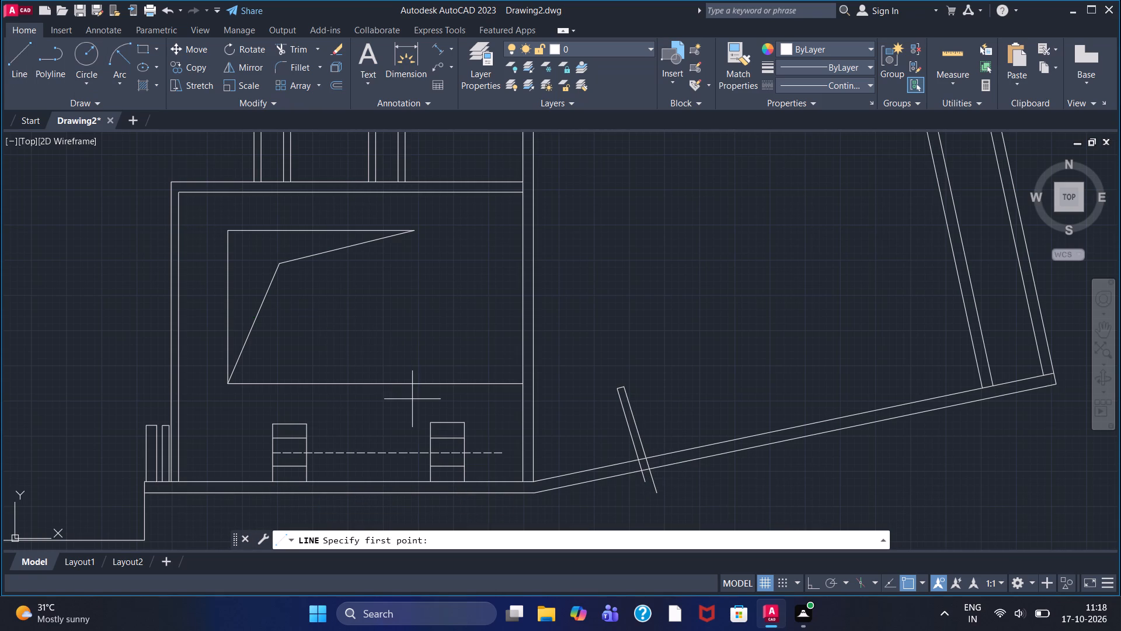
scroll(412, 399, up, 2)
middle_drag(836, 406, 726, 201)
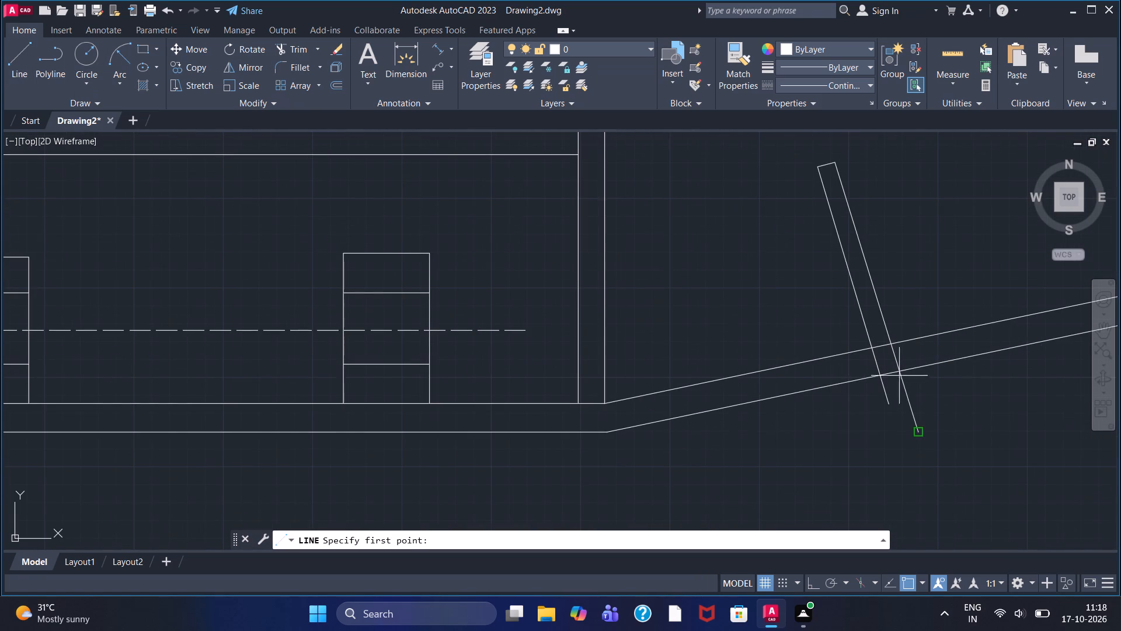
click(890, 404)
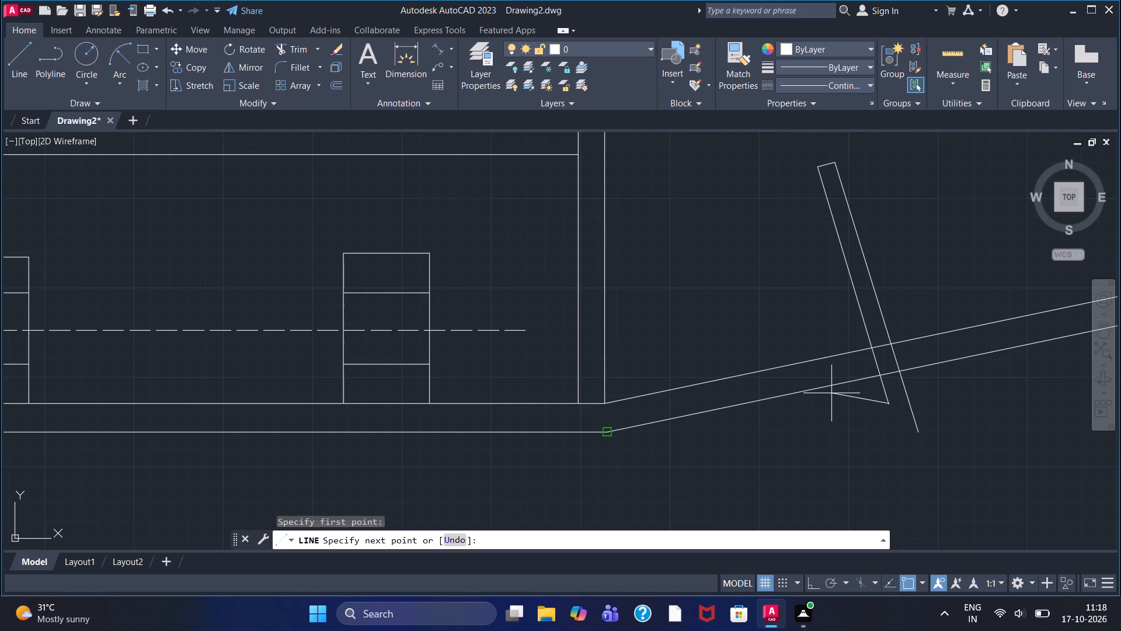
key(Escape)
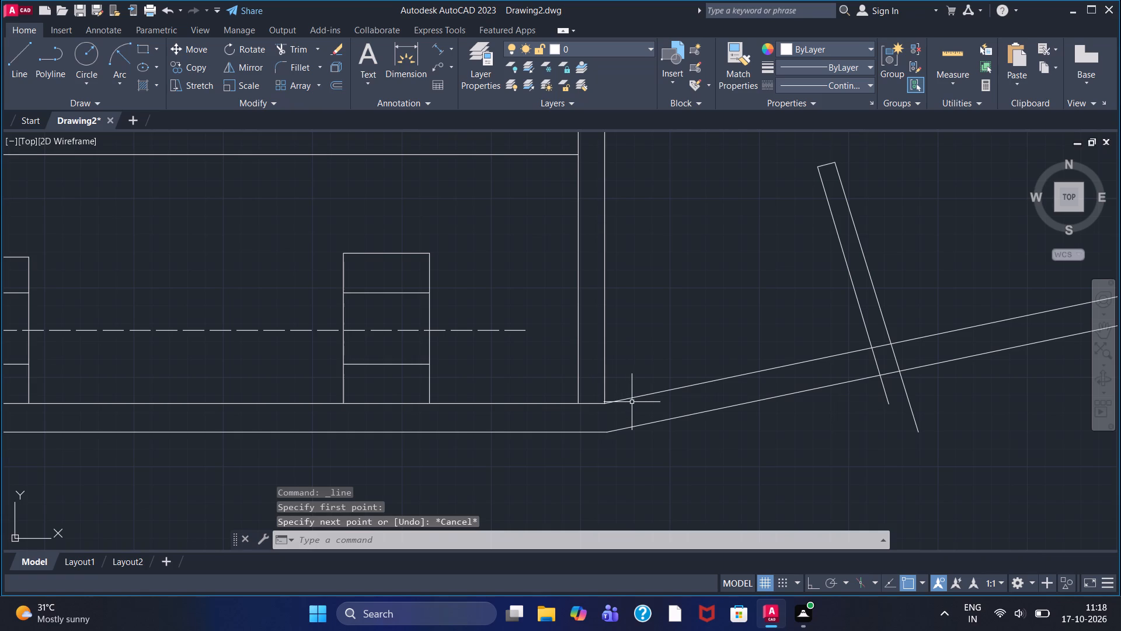
With ortho on, draw a horizontal line about 55 long from the slanted strip's shorter lower end across its other edge.
key(F8)
key(8)
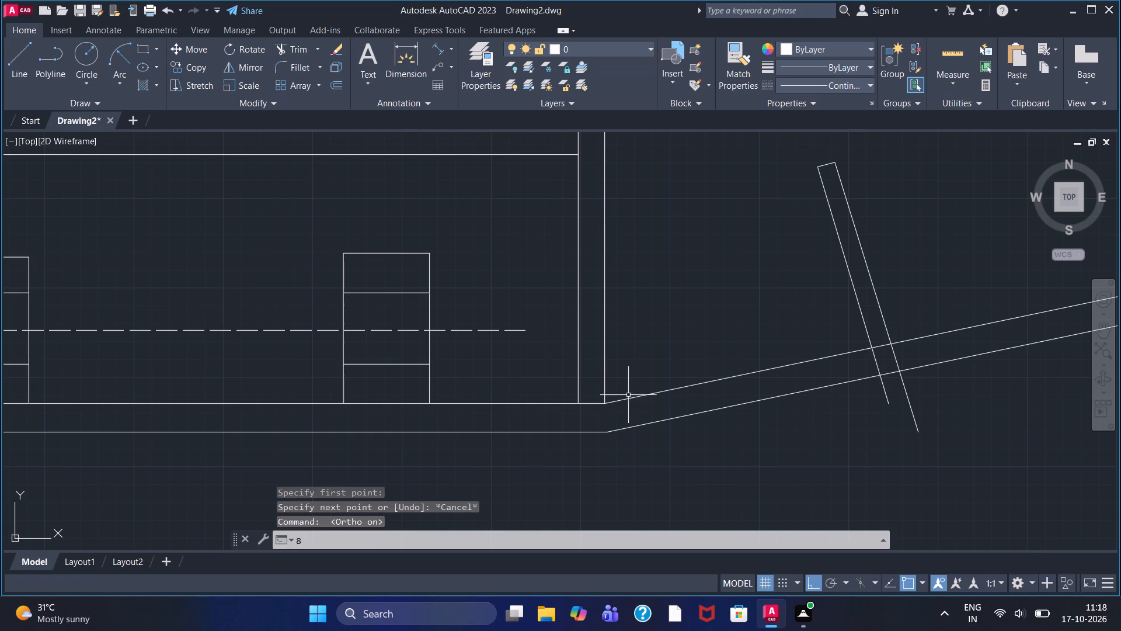
click(19, 63)
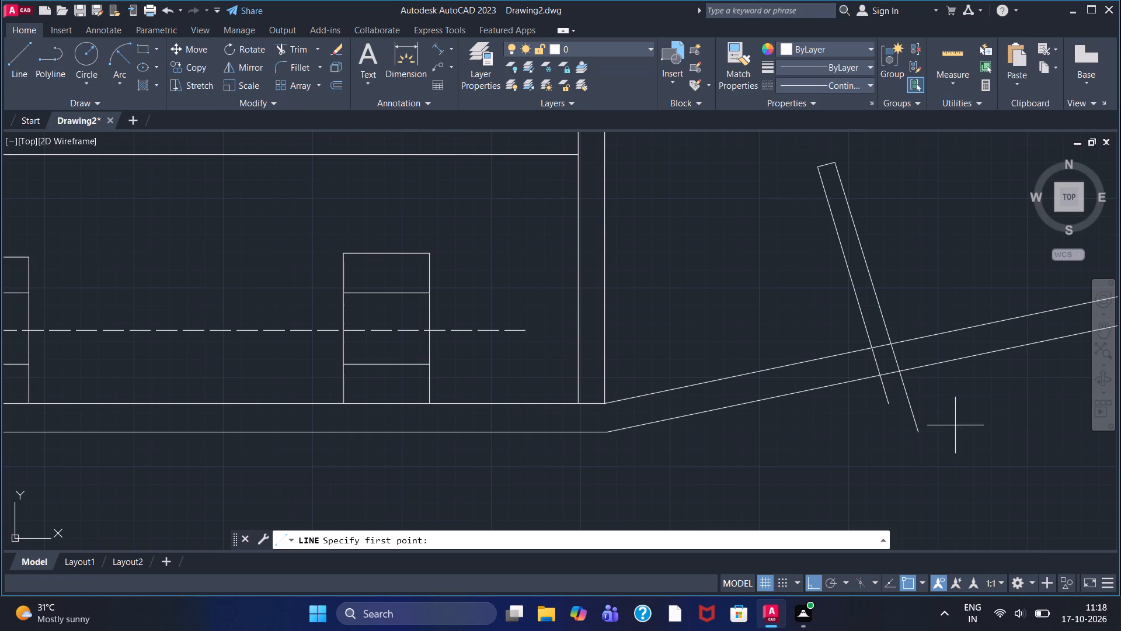
drag(894, 400, 900, 397)
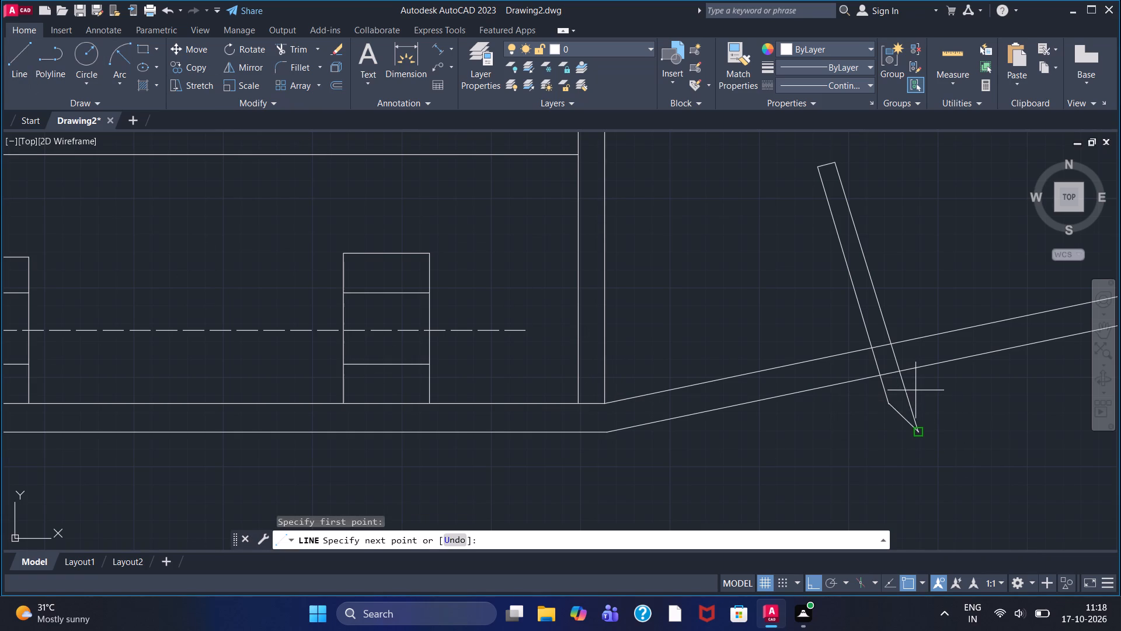
click(988, 377)
right_click(1056, 413)
click(1062, 419)
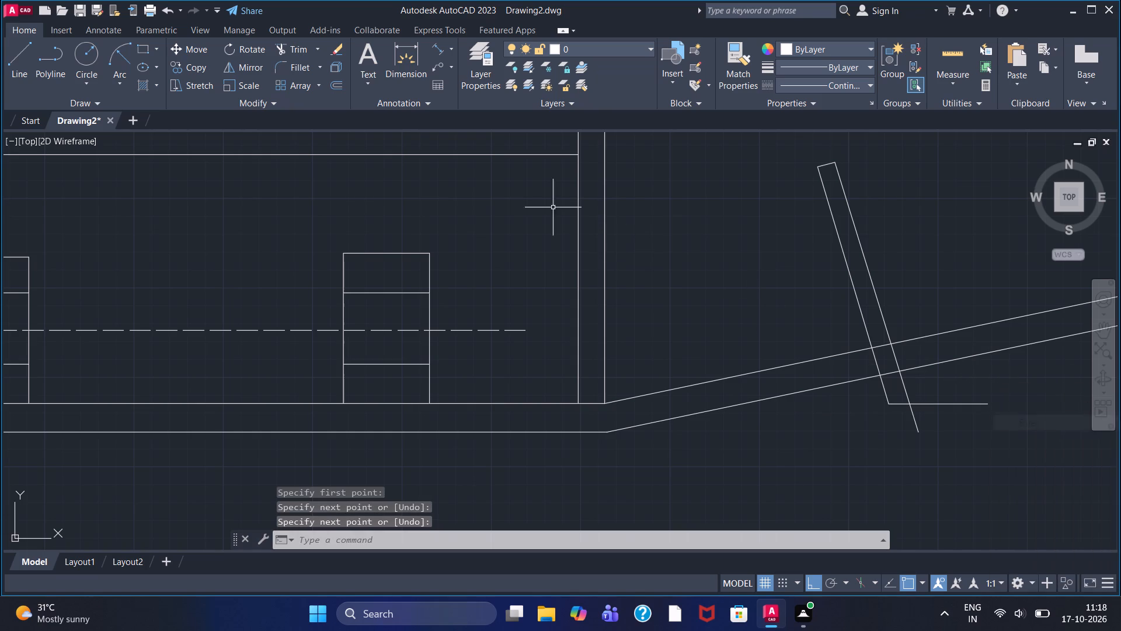
Trim the slanted strip's longer edge below the horizontal line and the line's overhang beyond the strip to close its bottom.
click(296, 41)
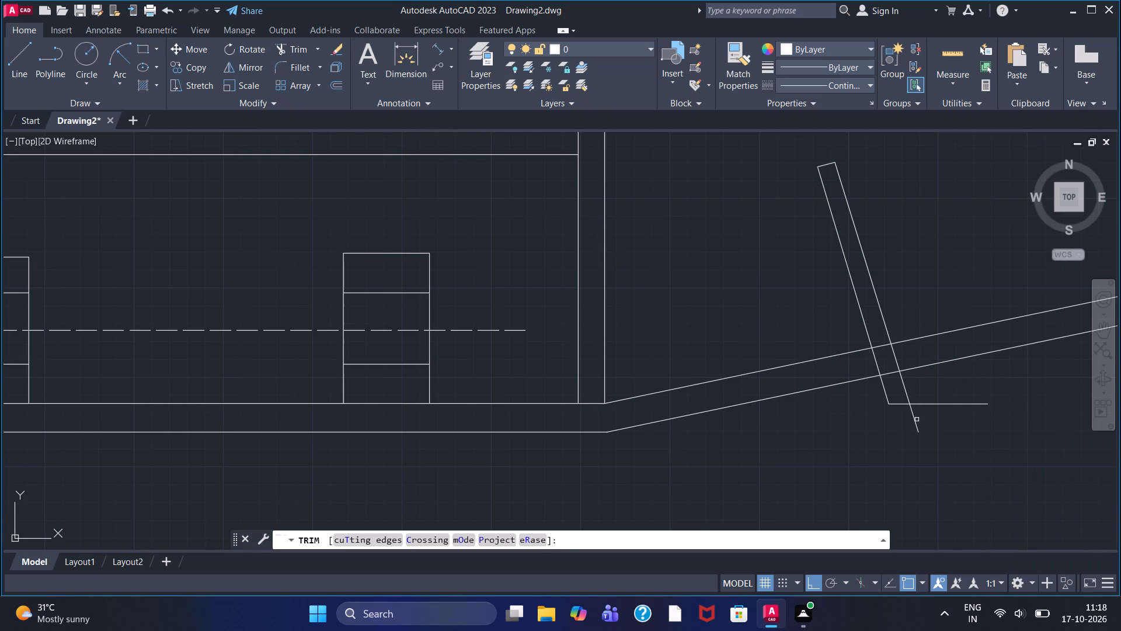
click(915, 420)
click(930, 403)
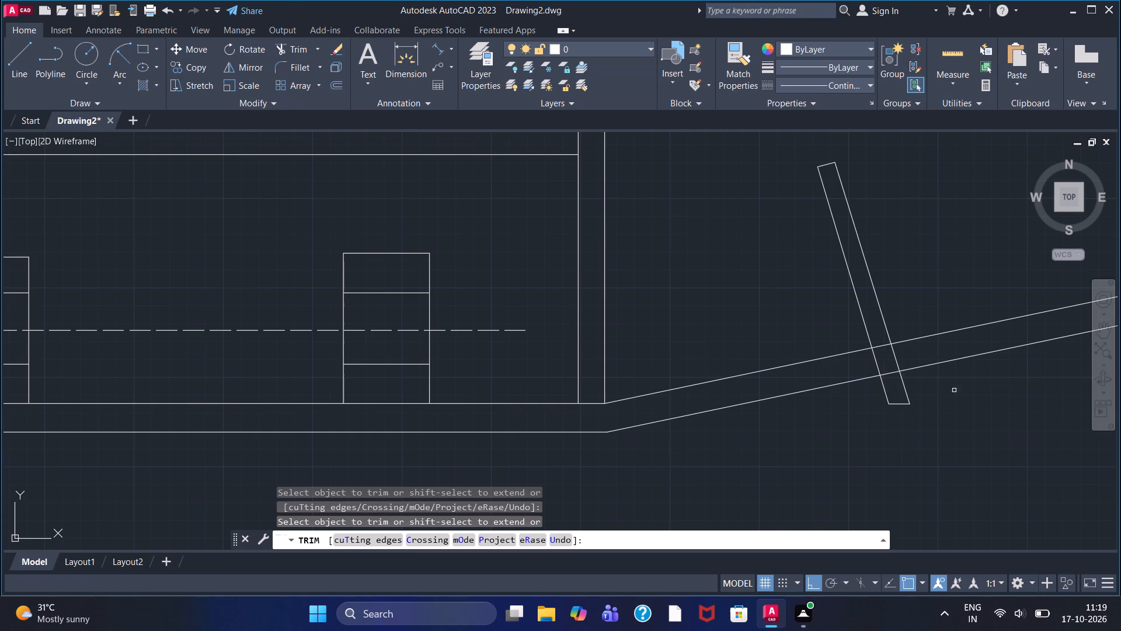
Offset the strip's edge nearer the far wall twice with the Through option, forming a second pair of slanted lines farther up the sloping wall.
scroll(897, 259, down, 1)
middle_drag(913, 246, 682, 275)
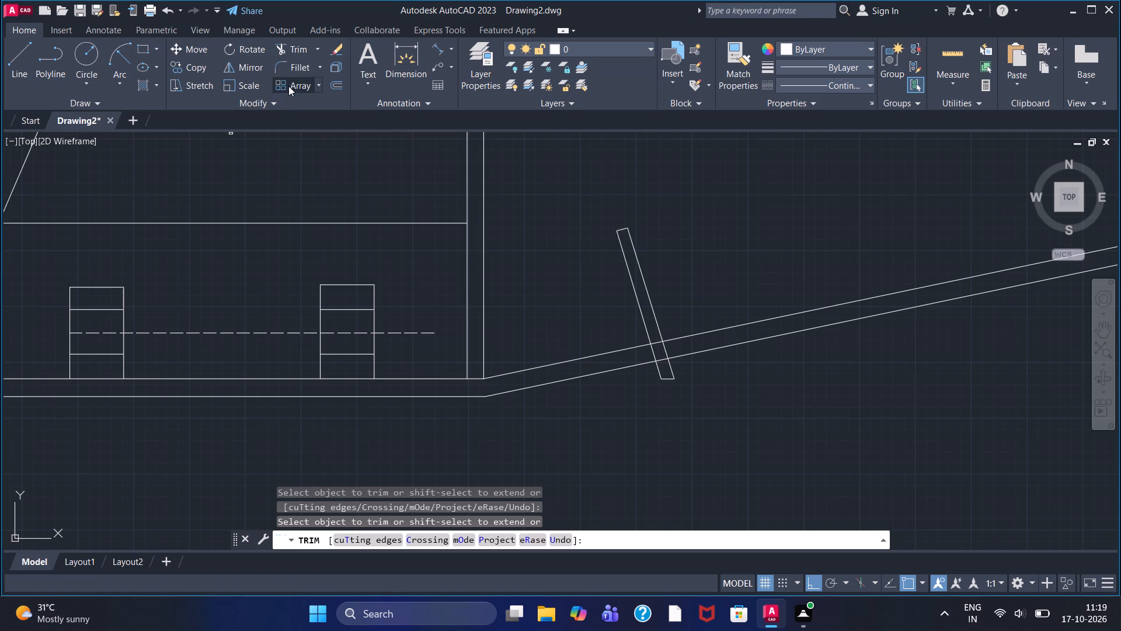
click(328, 87)
double_click(332, 86)
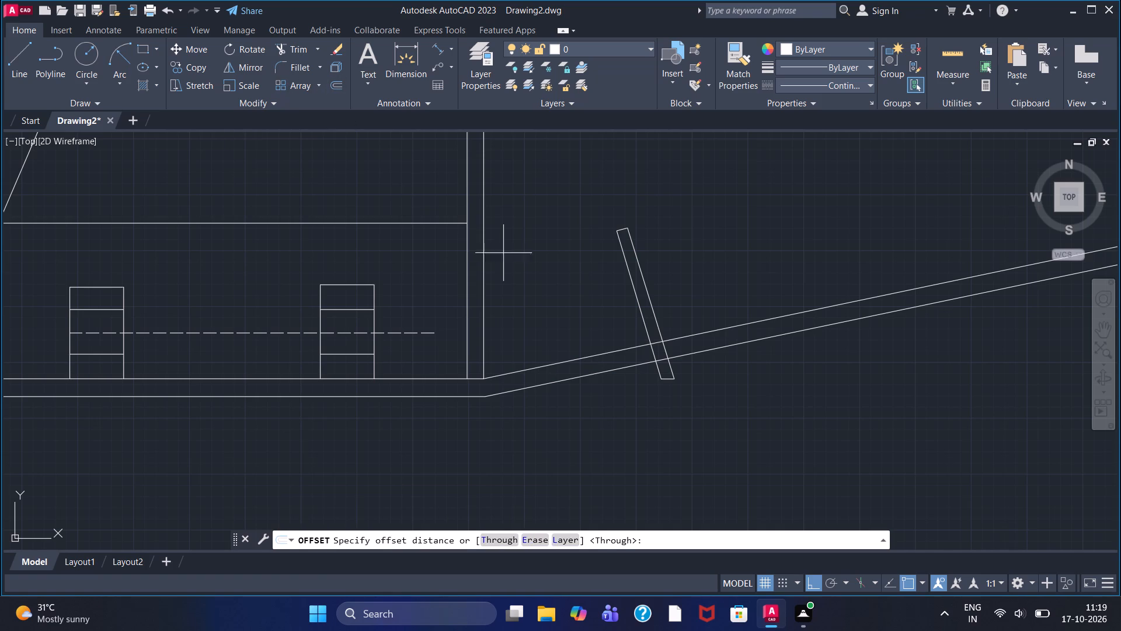
click(495, 540)
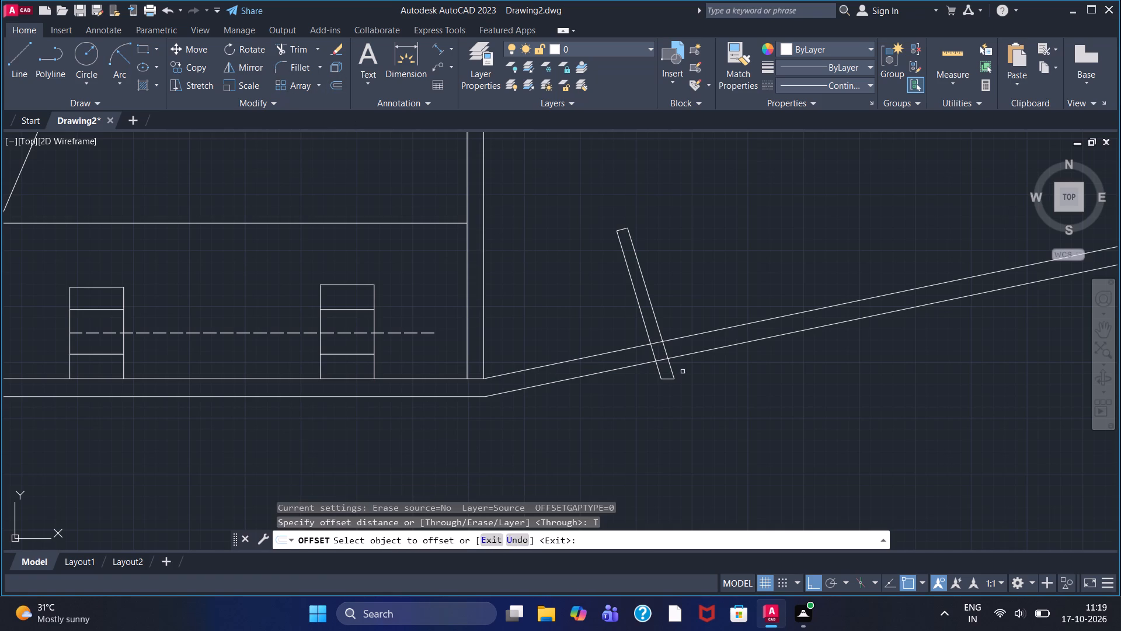
click(653, 308)
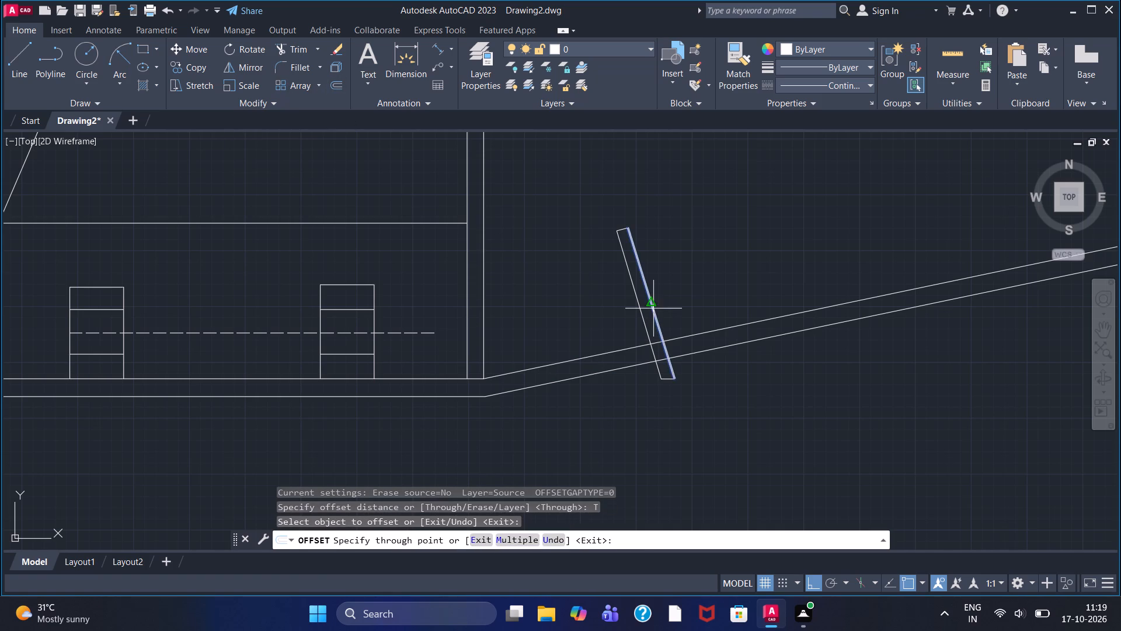
click(743, 278)
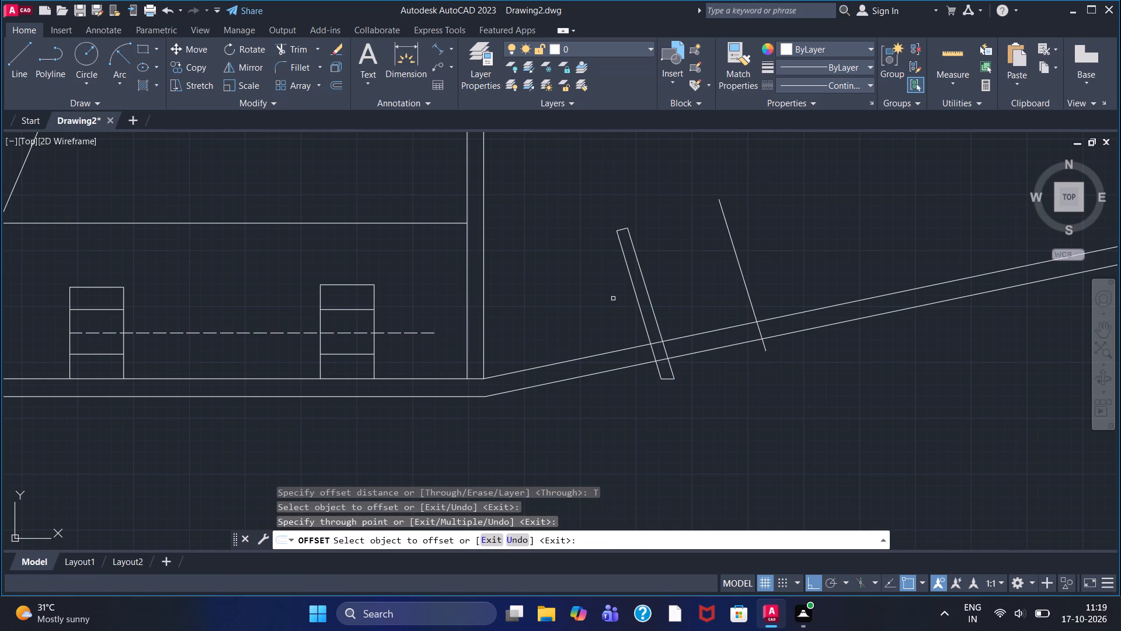
click(652, 300)
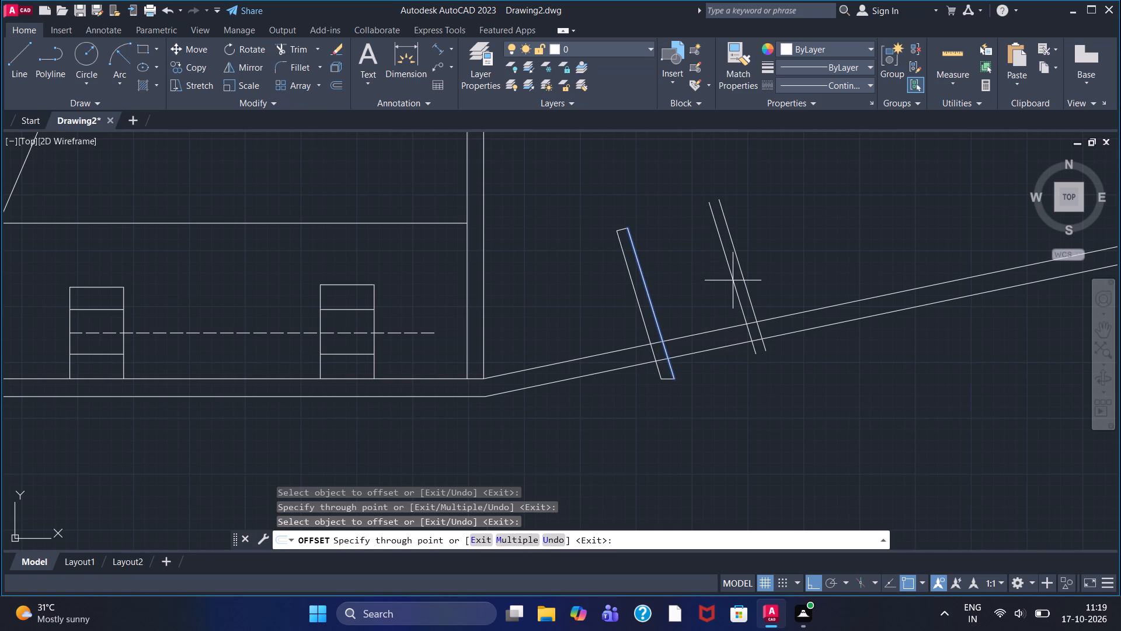
click(733, 280)
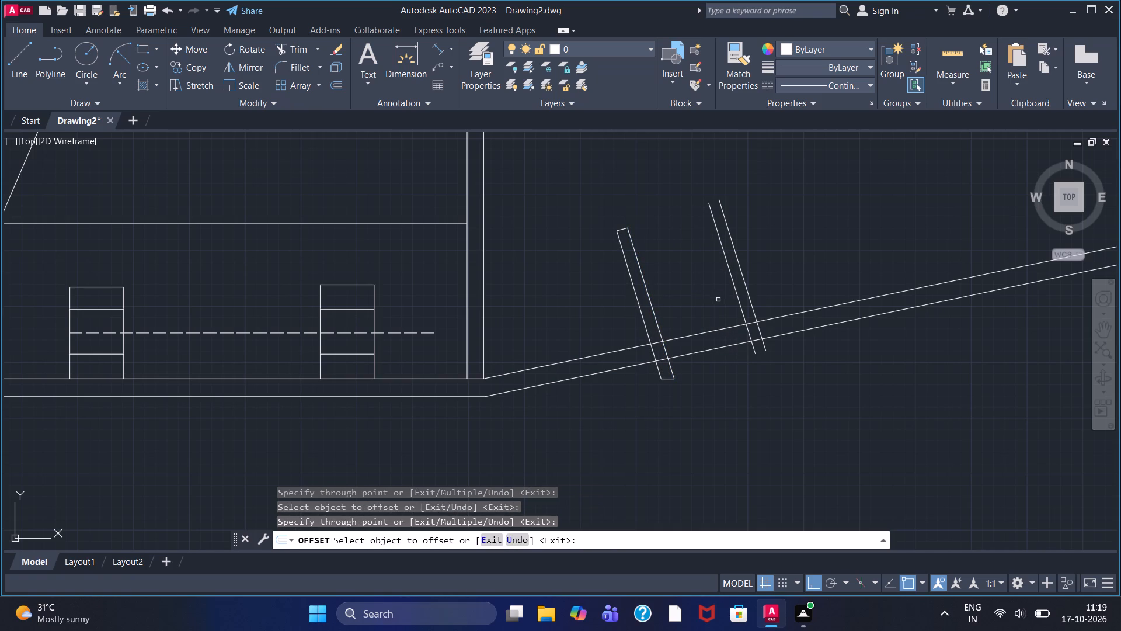
Offset the second pair's outer line through two points farther up the sloping wall to form a third slanted pair.
click(741, 269)
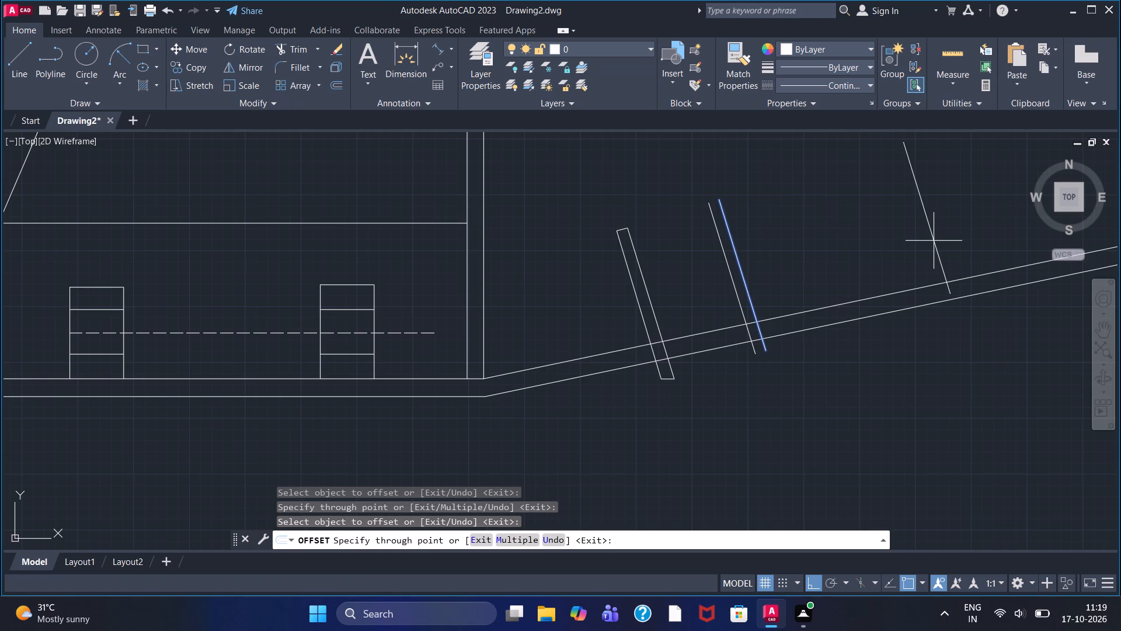
click(934, 242)
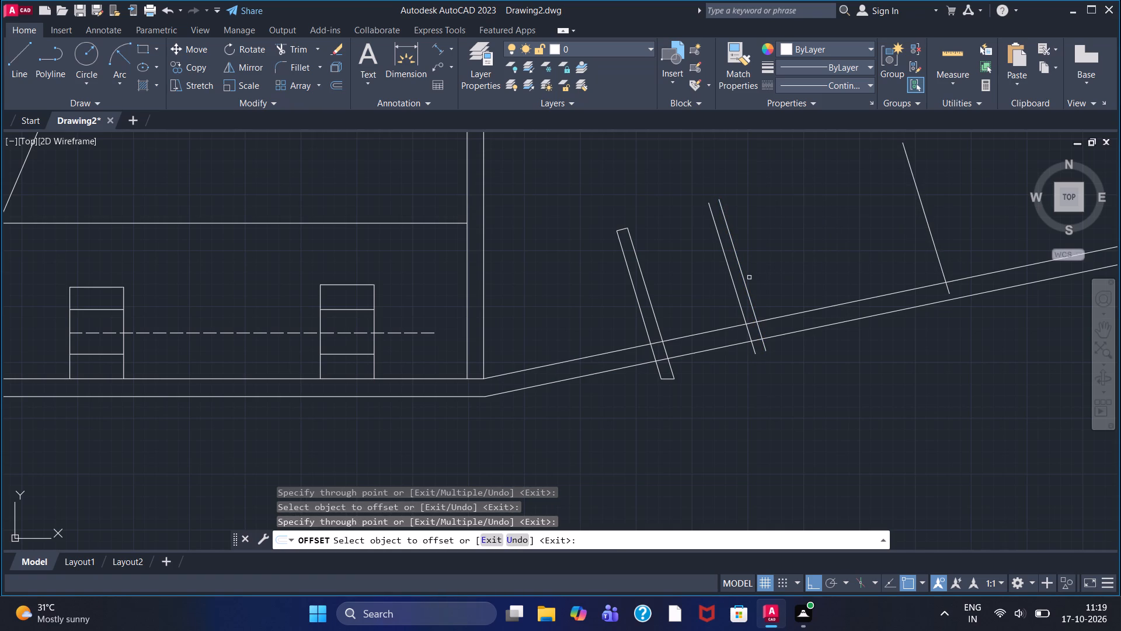
click(745, 278)
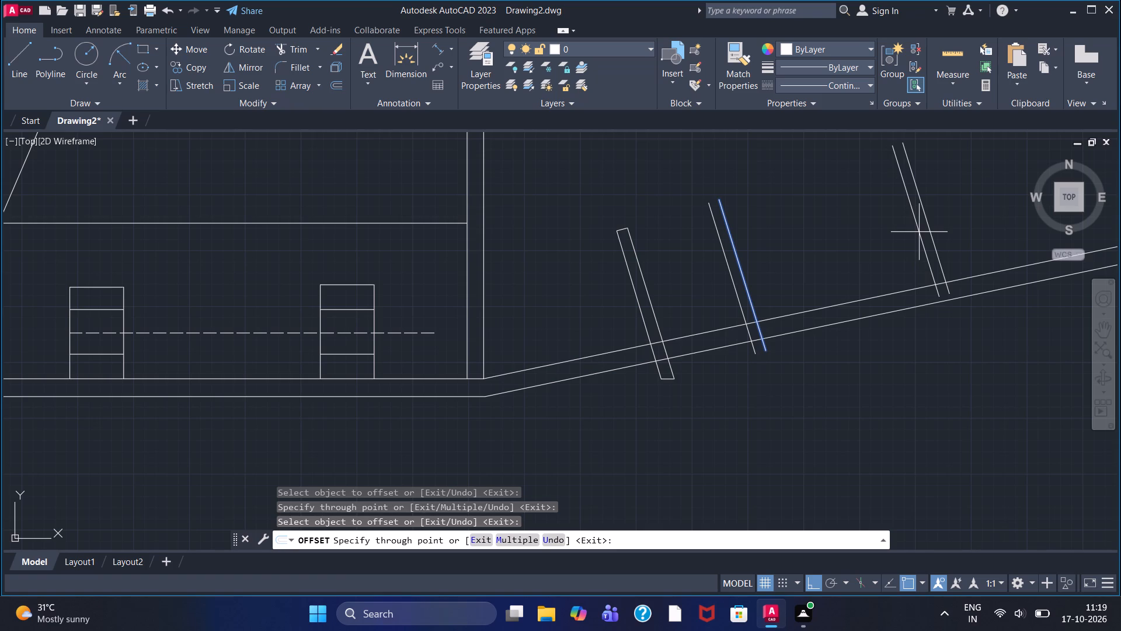
click(919, 232)
Offset the third pair's lines through points farther up the sloping wall to form a fourth slanted pair before the far double-line wall.
middle_drag(828, 262, 772, 300)
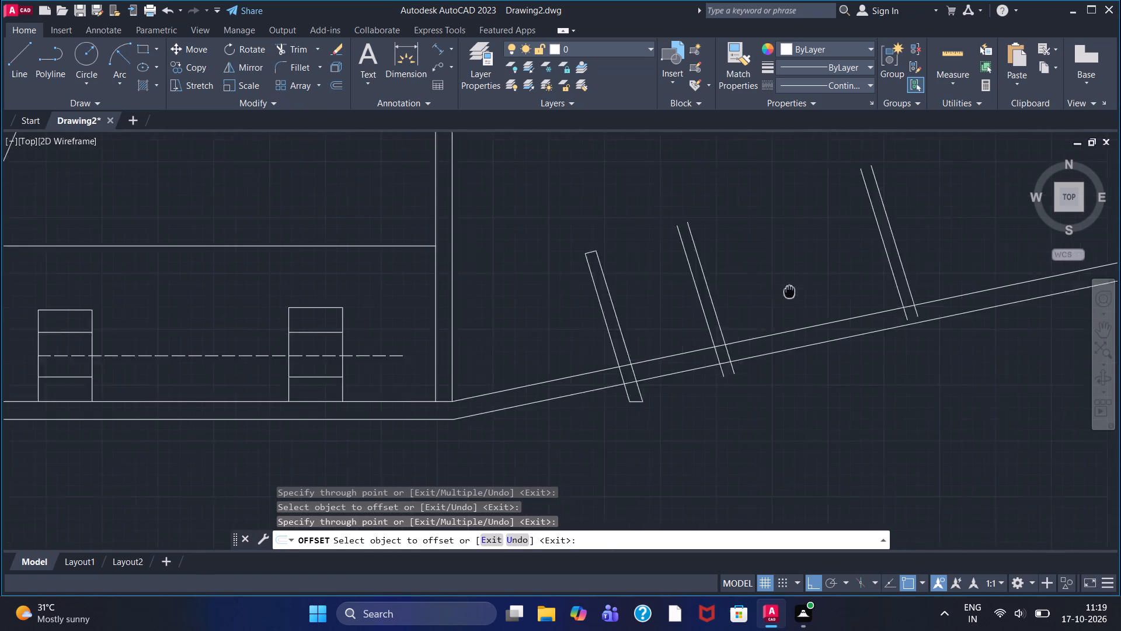
middle_drag(772, 300, 539, 356)
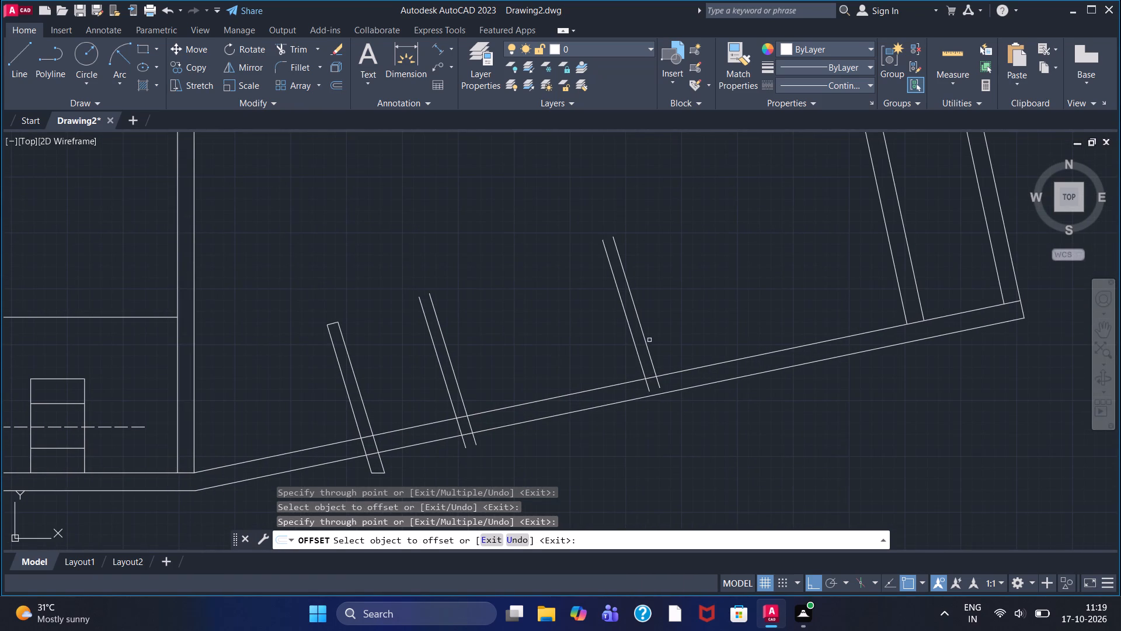
click(645, 342)
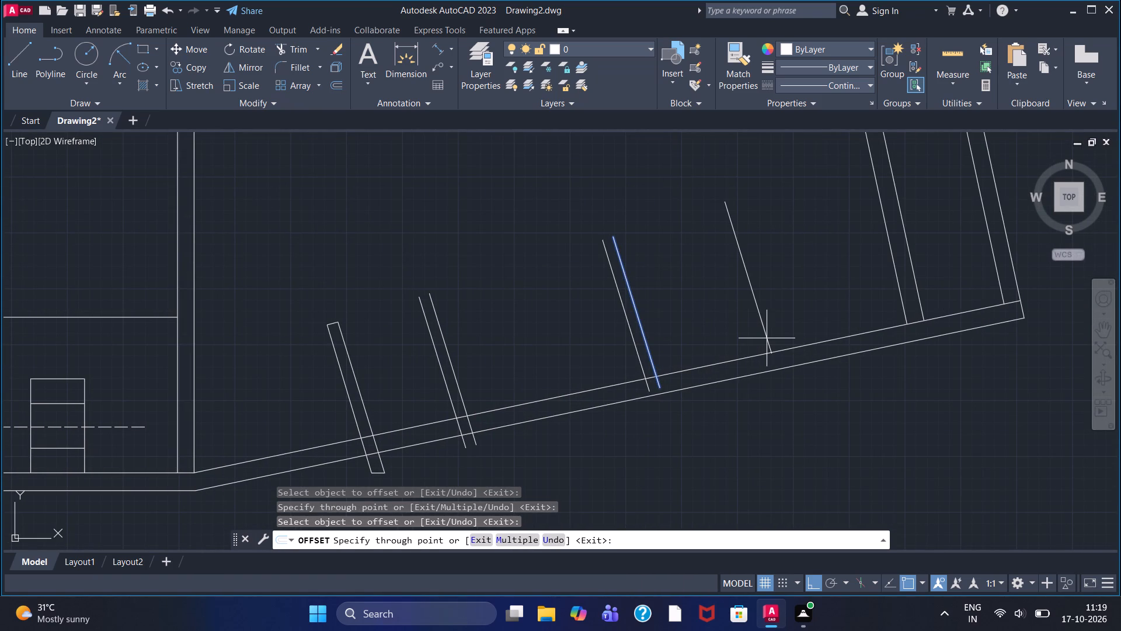
click(767, 338)
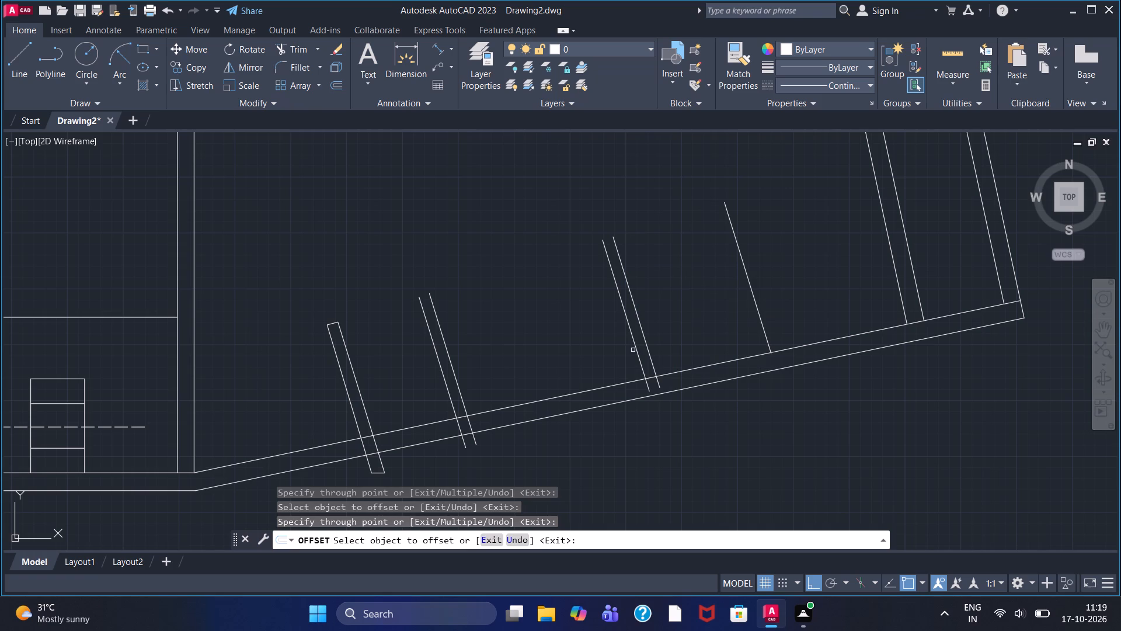
click(636, 351)
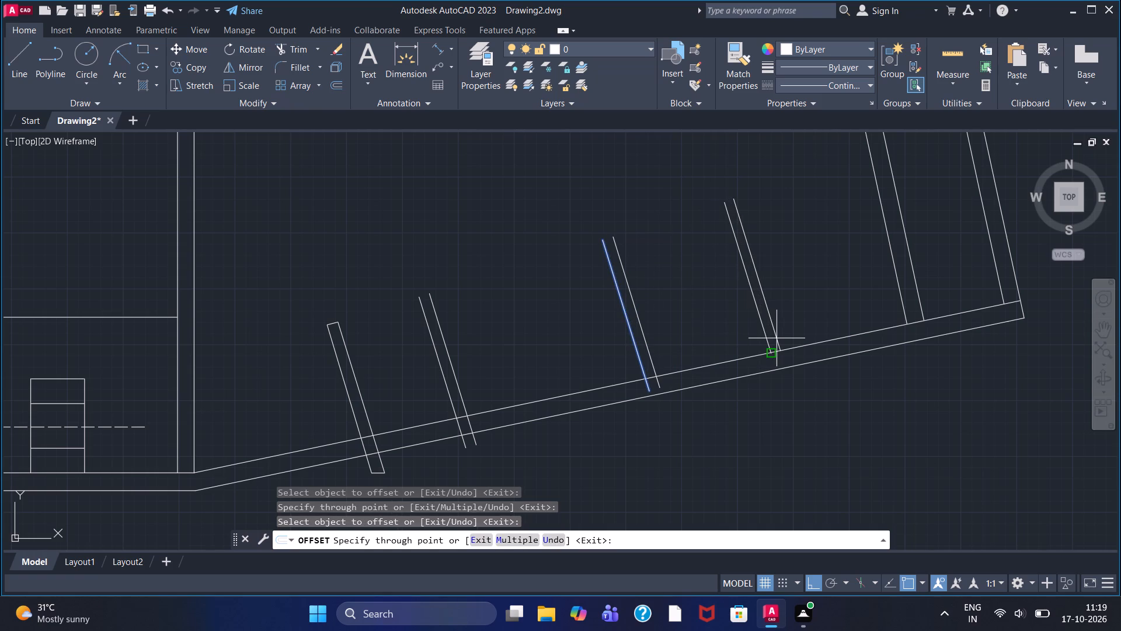
click(777, 338)
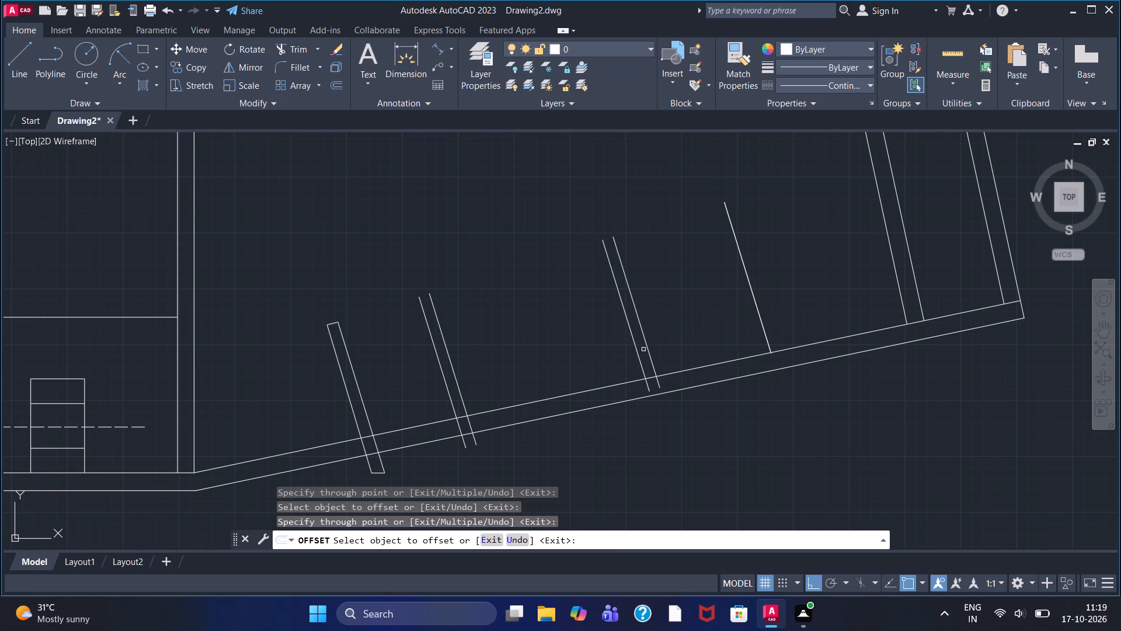
click(638, 348)
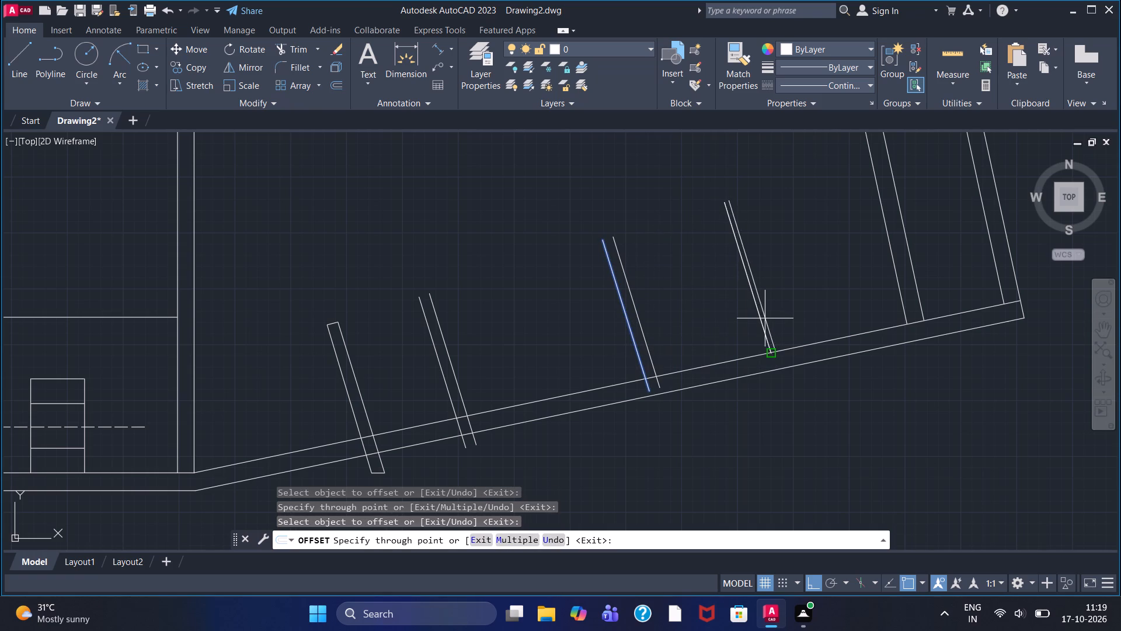
click(769, 318)
right_click(769, 318)
click(769, 318)
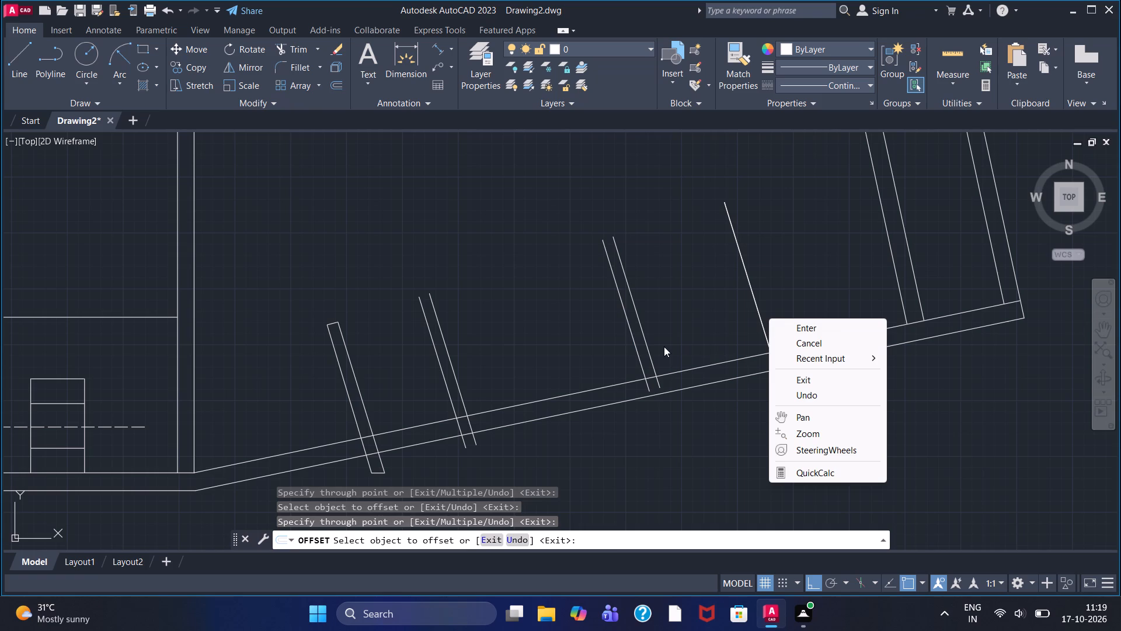
click(594, 359)
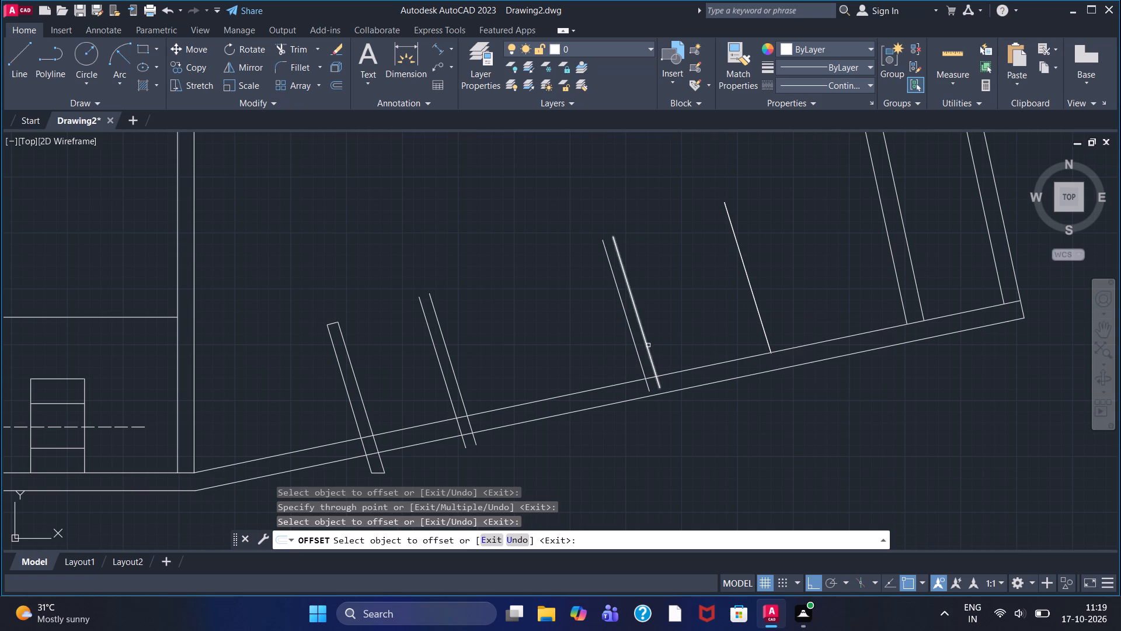
click(648, 345)
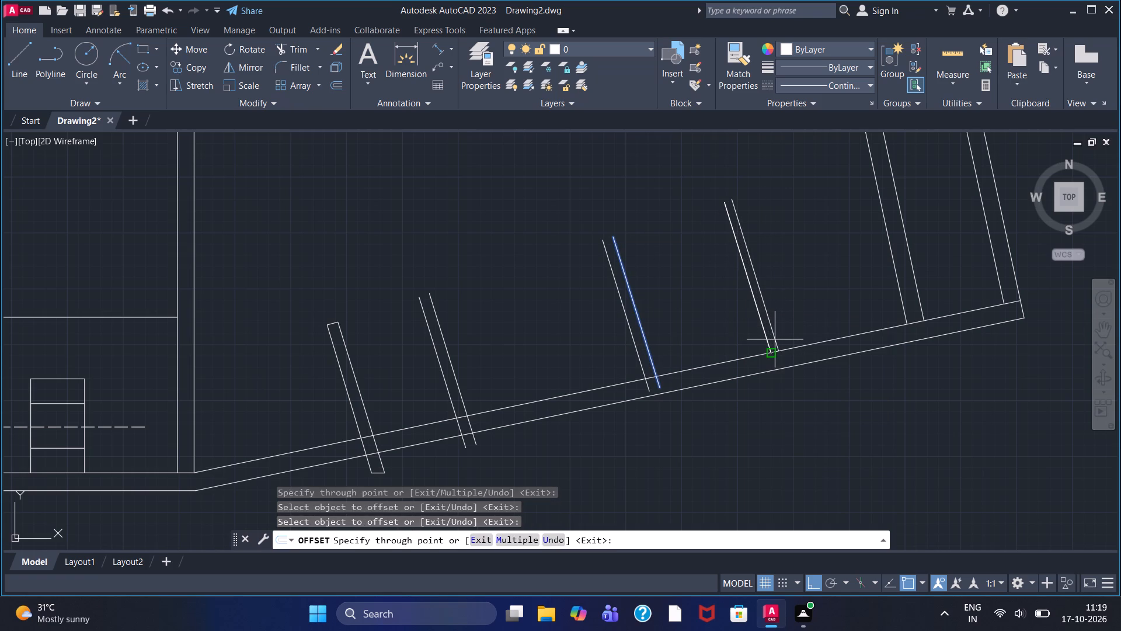
click(778, 339)
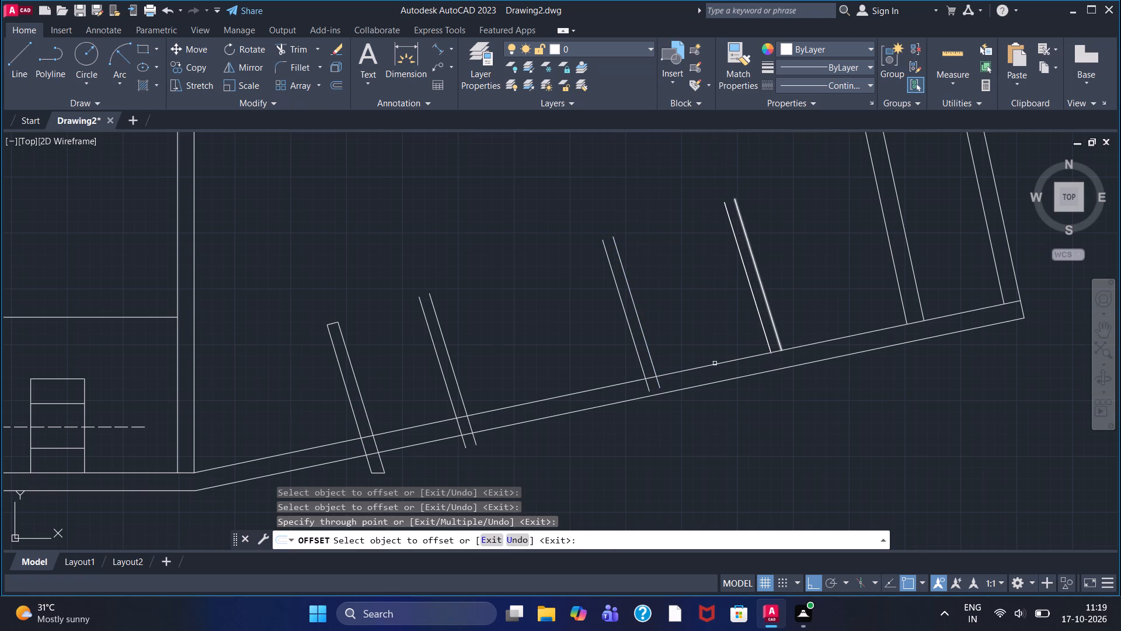
With ortho off, draw a sloping line along the tops of the second, third and fourth slanted pairs, extending past the last.
click(25, 79)
click(416, 298)
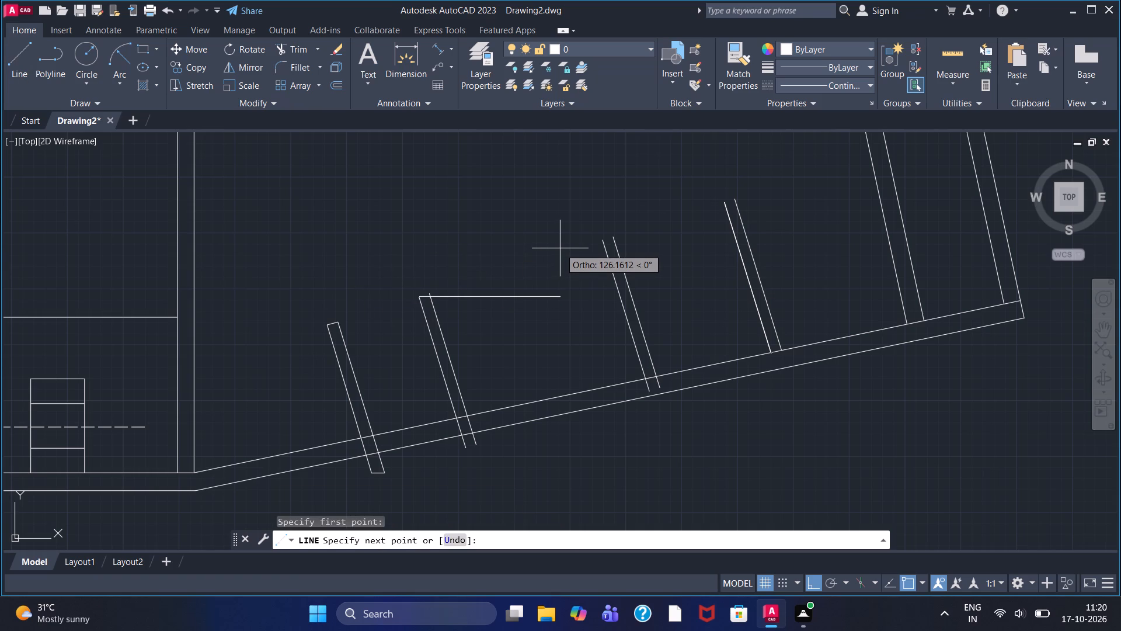
key(F8)
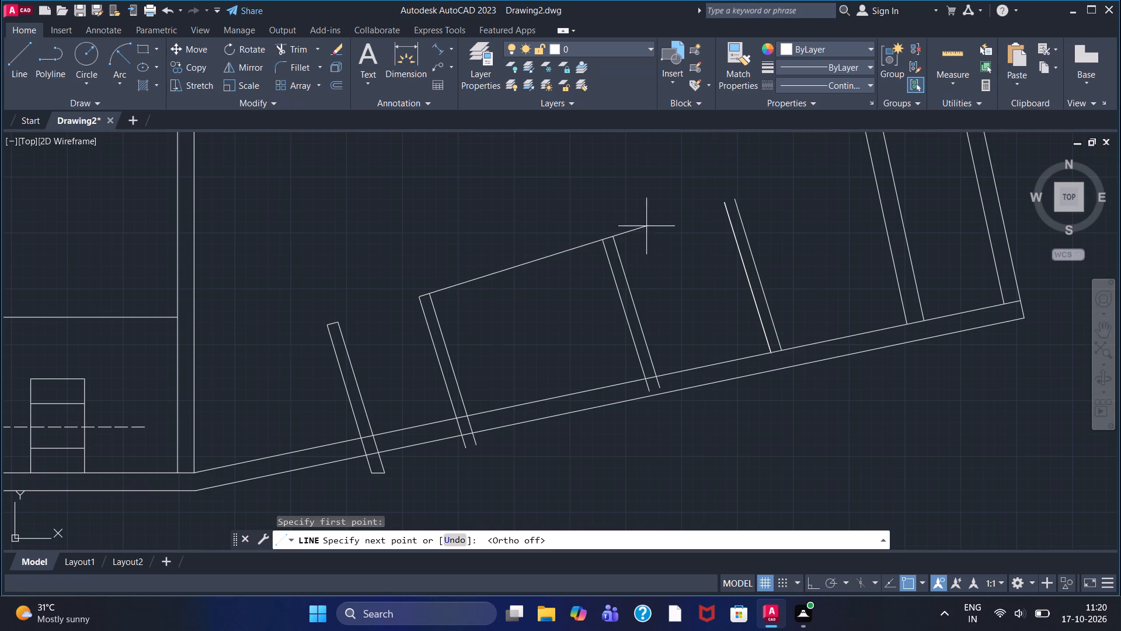
click(765, 190)
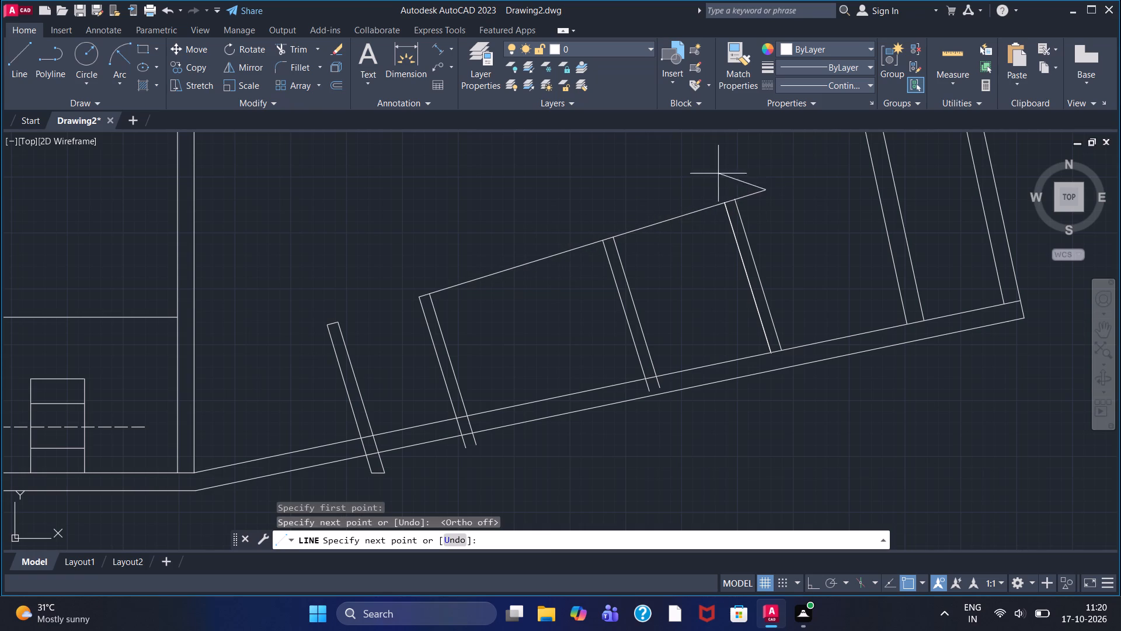
right_click(687, 145)
click(716, 149)
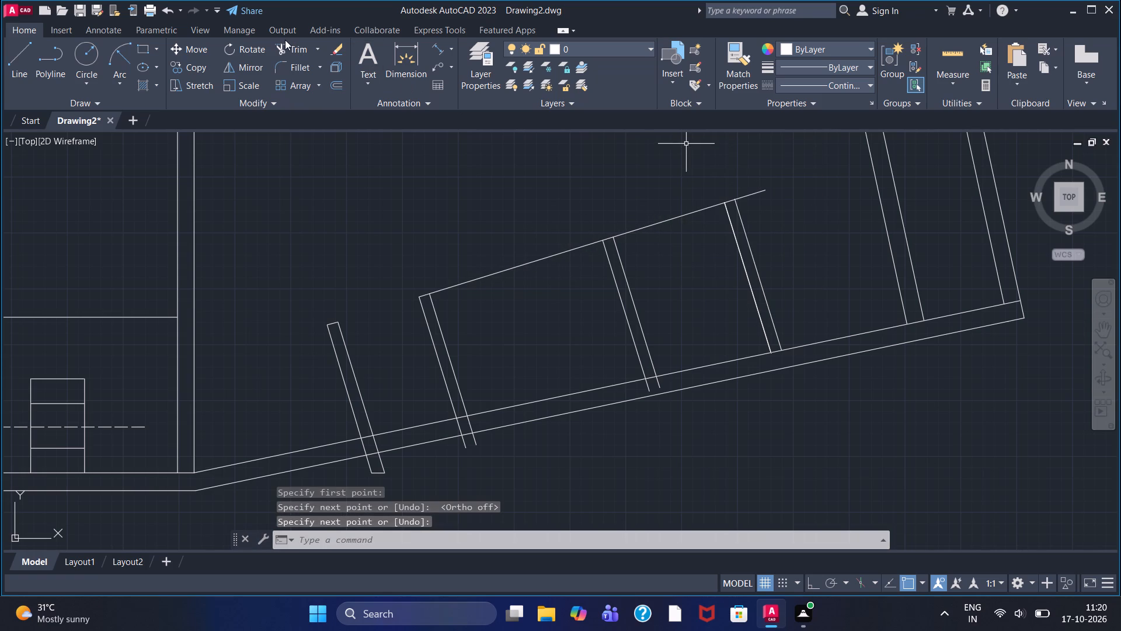
Trim the sloping top line between the slanted pairs and beyond the last one, leaving only the short caps on the strips.
click(289, 50)
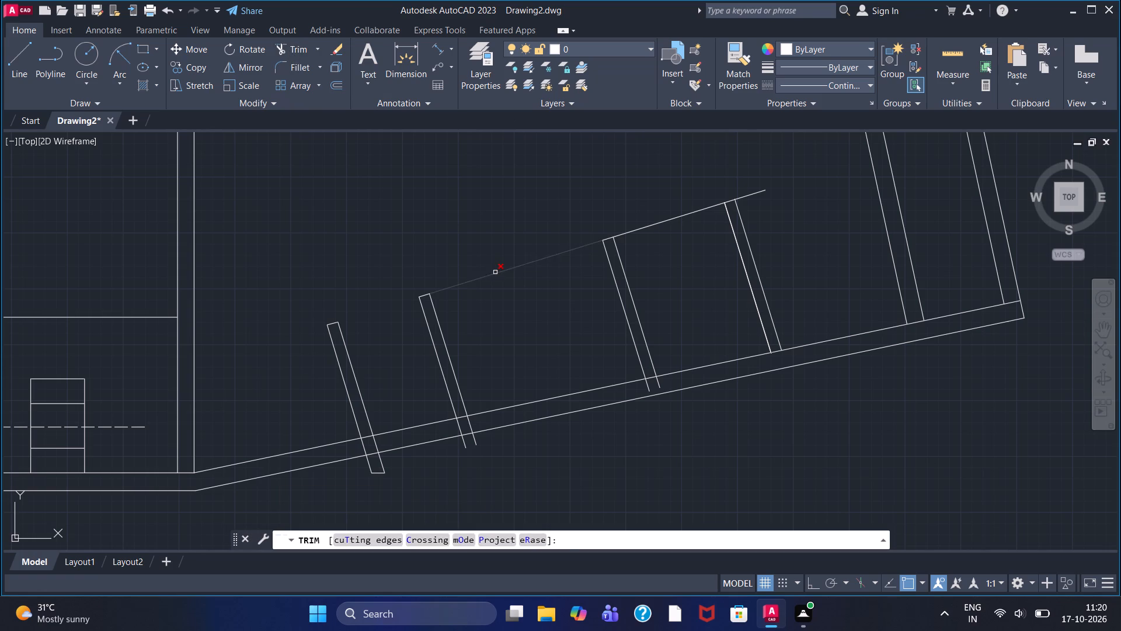
click(495, 272)
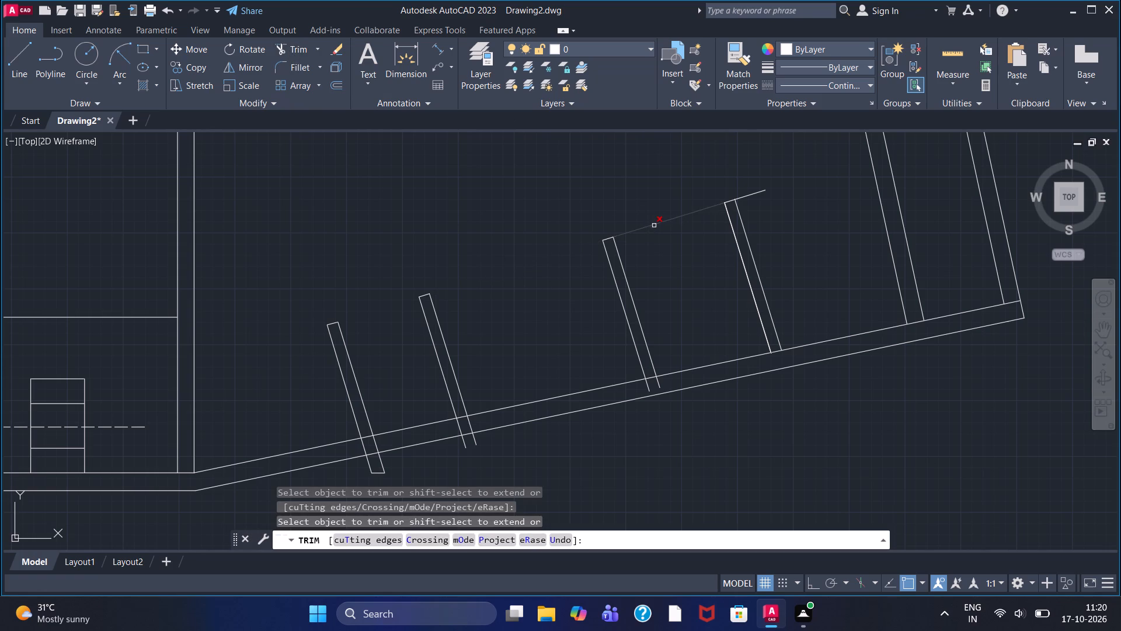
click(654, 226)
click(747, 196)
scroll(770, 331, down, 1)
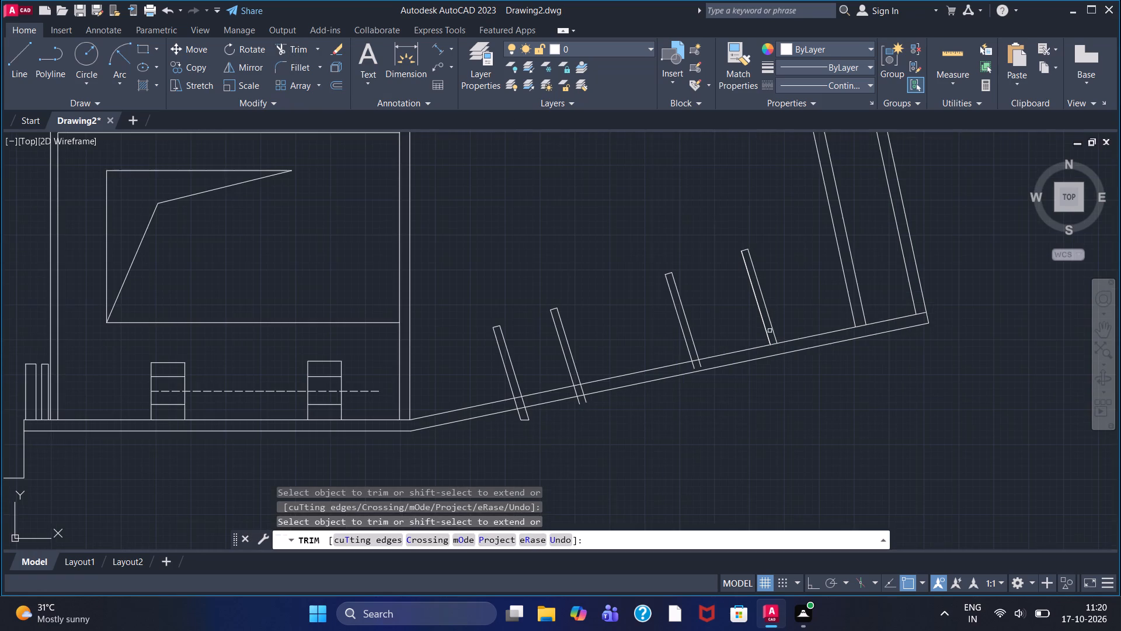
scroll(656, 369, up, 2)
middle_drag(556, 330, 560, 261)
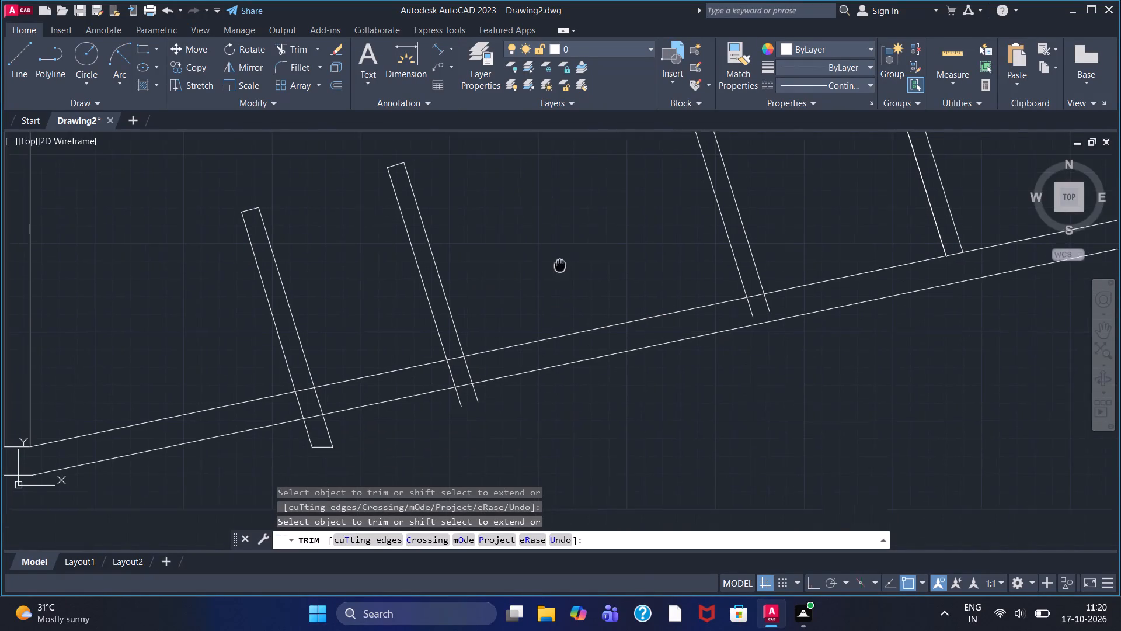
Trim the first and second slanted pairs where they cross the sloping wall, and remove their leftover ends below it.
click(450, 358)
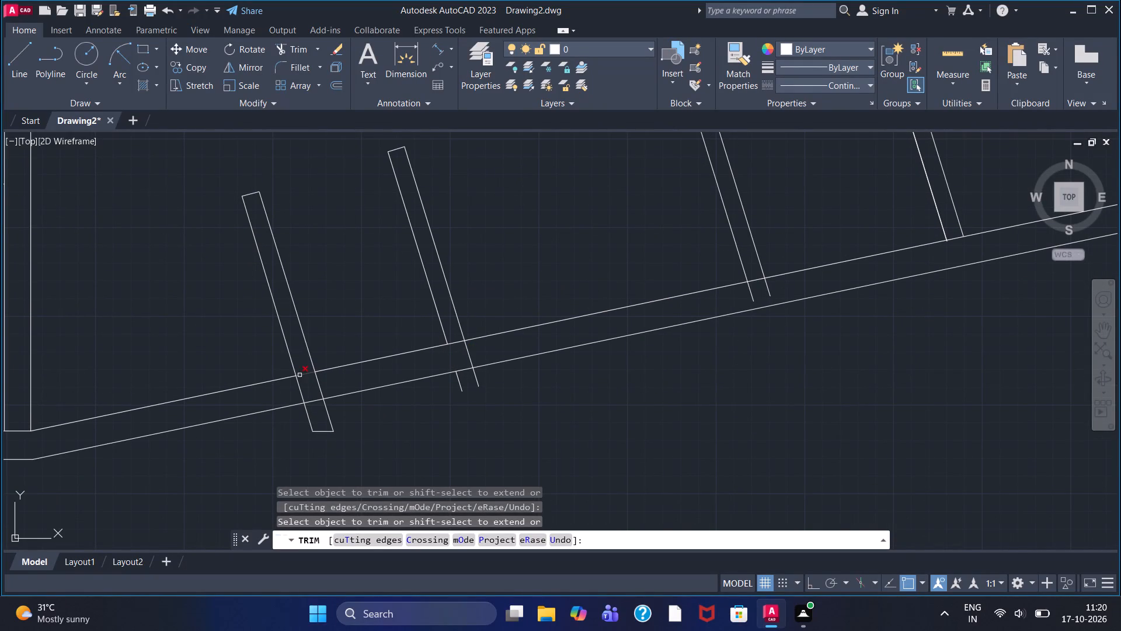
click(300, 391)
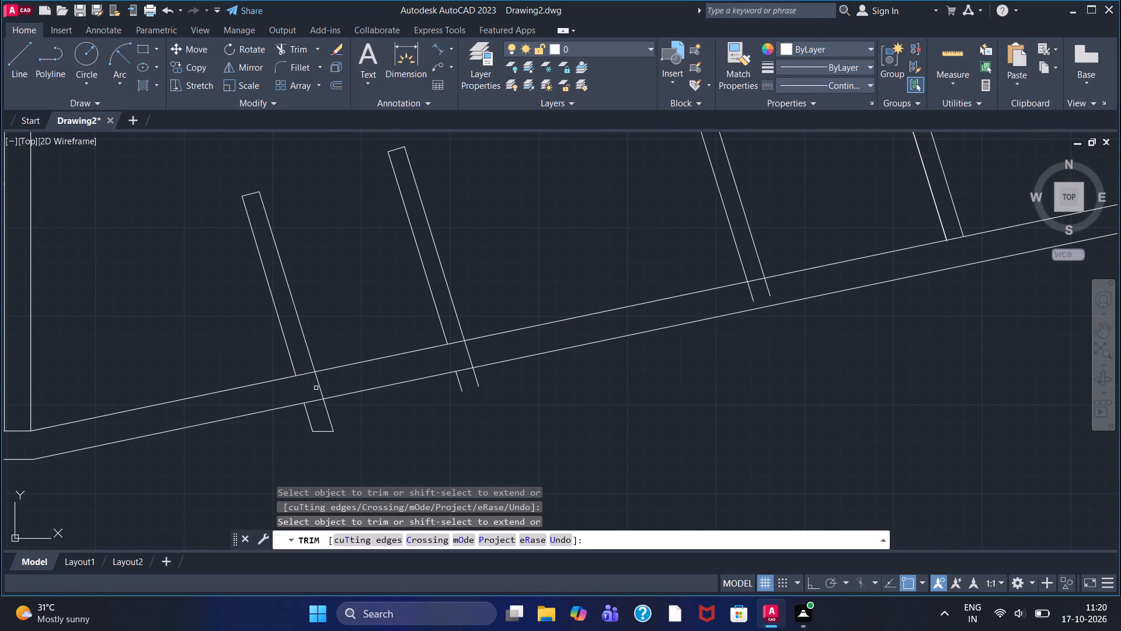
click(318, 384)
click(308, 421)
click(325, 431)
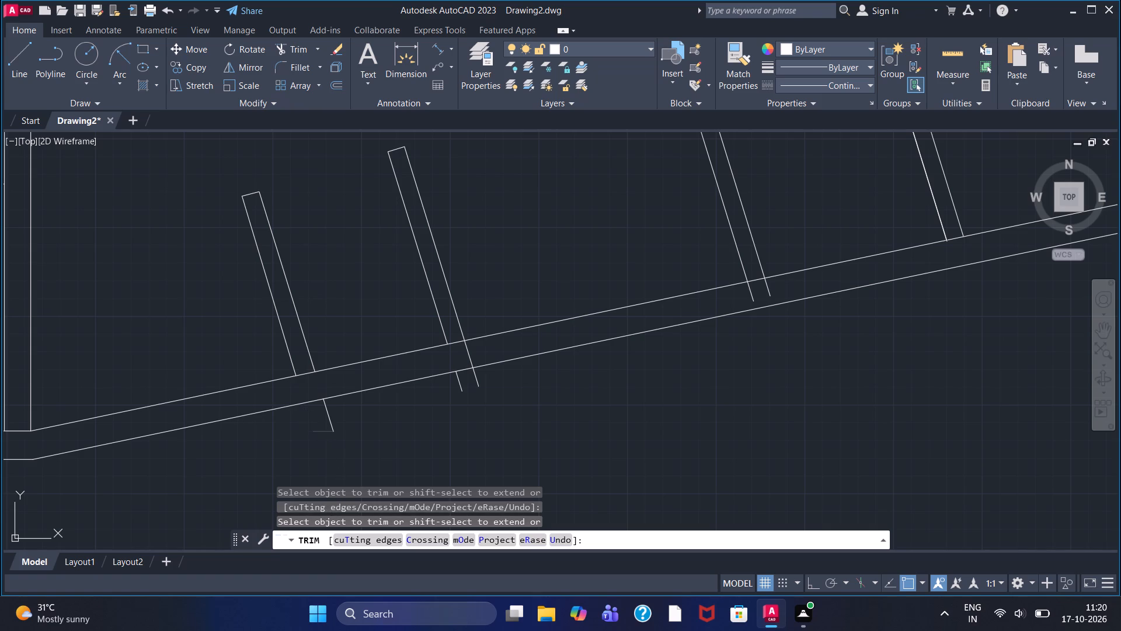
click(330, 423)
click(461, 387)
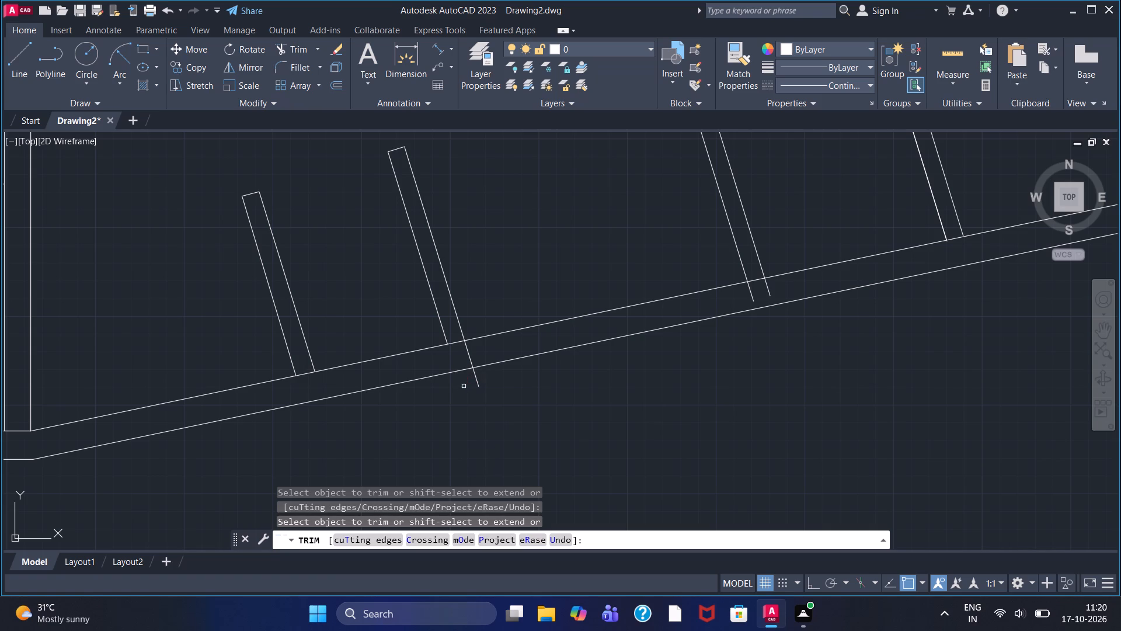
click(474, 377)
Trim the third and fourth pairs' ends at the sloping wall's upper line, plus the second pair's remaining line inside the wall.
click(750, 293)
click(768, 285)
scroll(946, 243, up, 3)
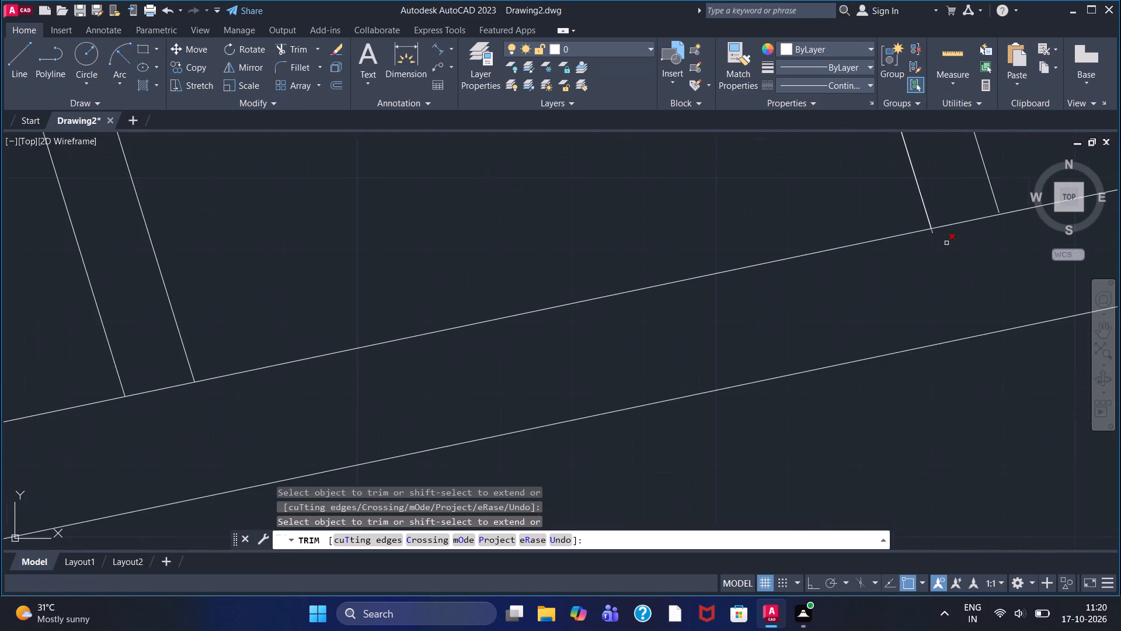
scroll(946, 243, up, 2)
middle_drag(943, 244, 793, 405)
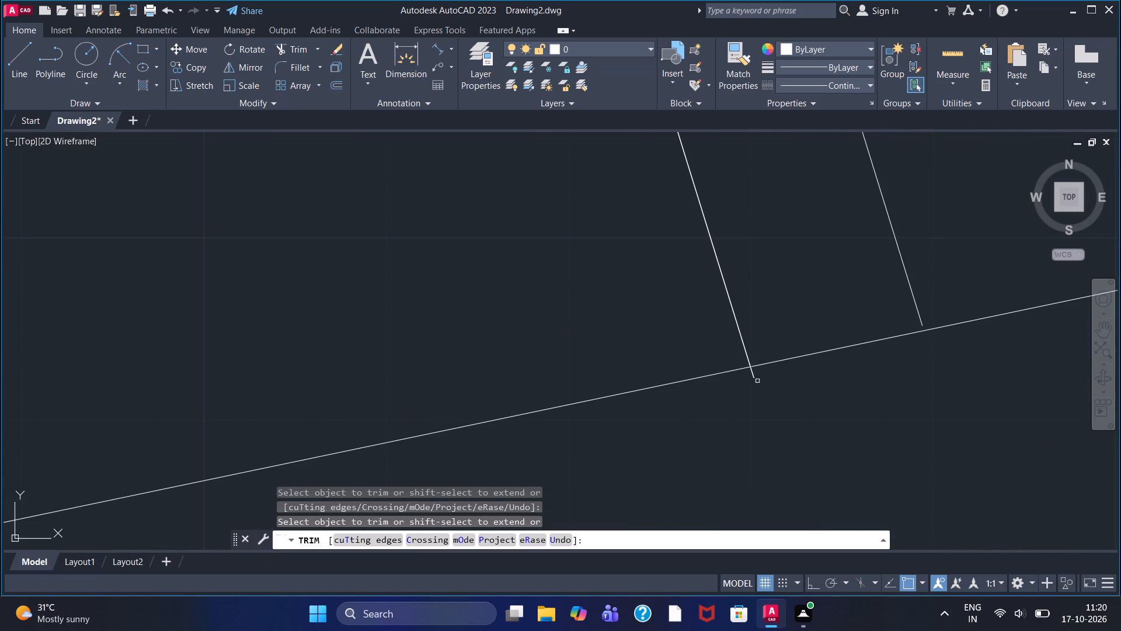
click(752, 377)
click(754, 375)
click(754, 370)
scroll(772, 384, down, 4)
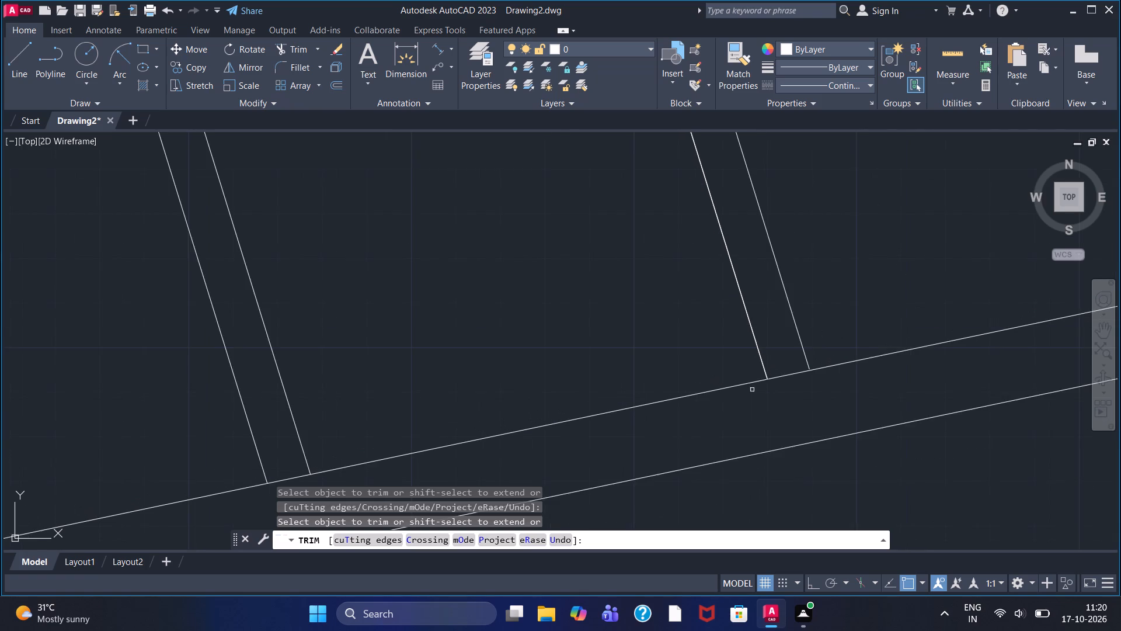
scroll(721, 397, down, 1)
scroll(577, 407, down, 3)
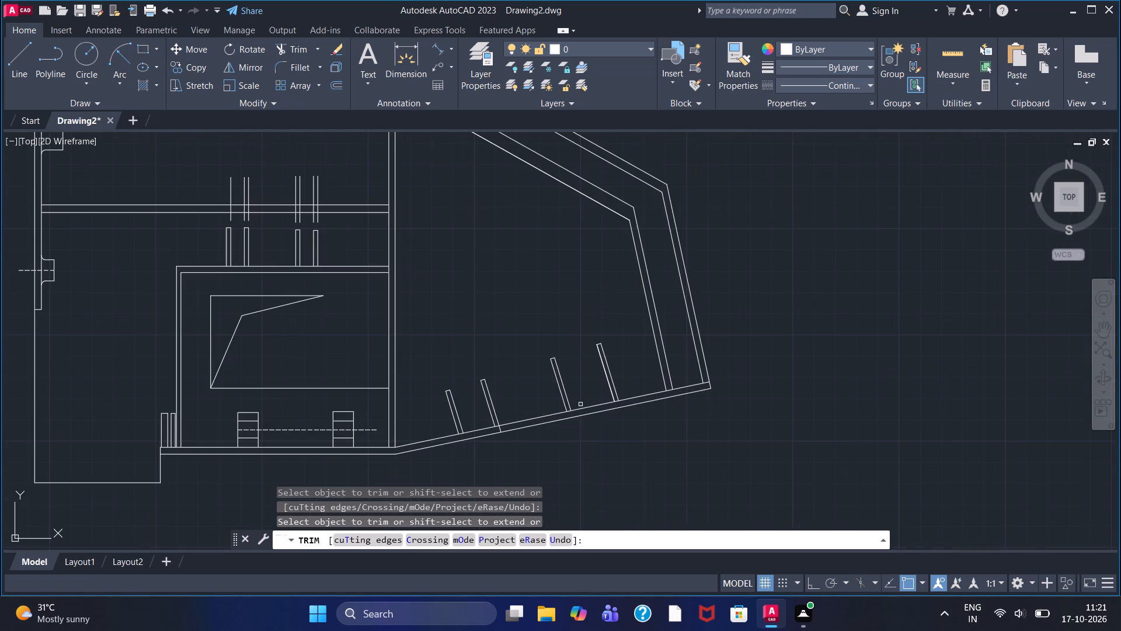
scroll(515, 391, up, 4)
middle_drag(520, 432, 572, 190)
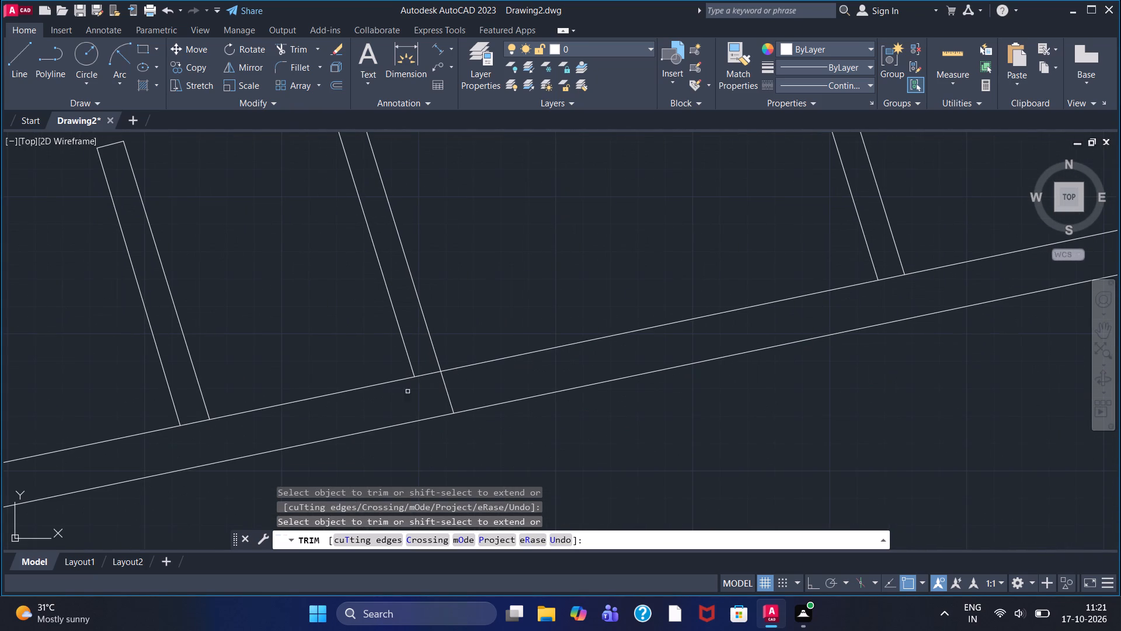
click(448, 393)
Draw a slanted line across the steep end wall, from its innermost line to its outermost line, about midway along.
scroll(448, 394, down, 3)
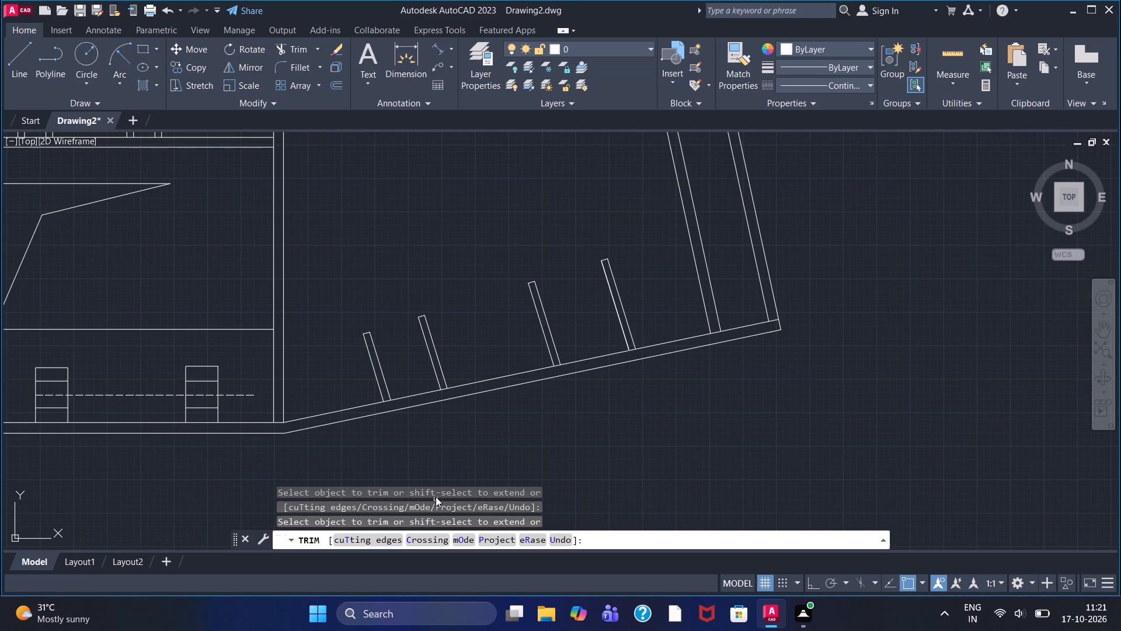
scroll(440, 460, down, 2)
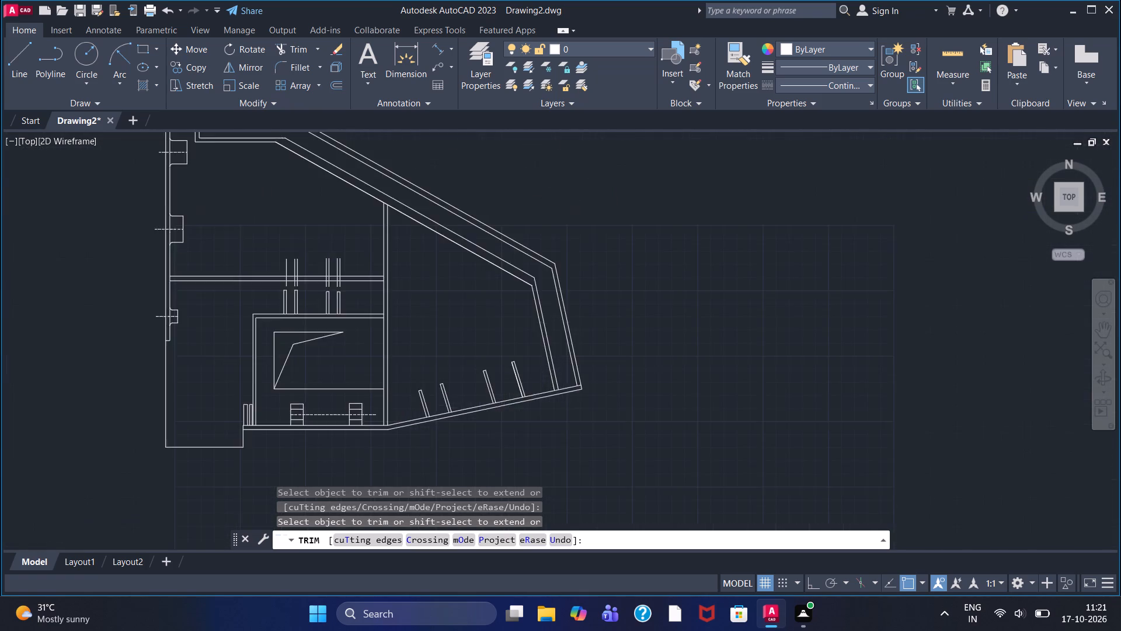
scroll(462, 407, down, 2)
scroll(468, 387, up, 1)
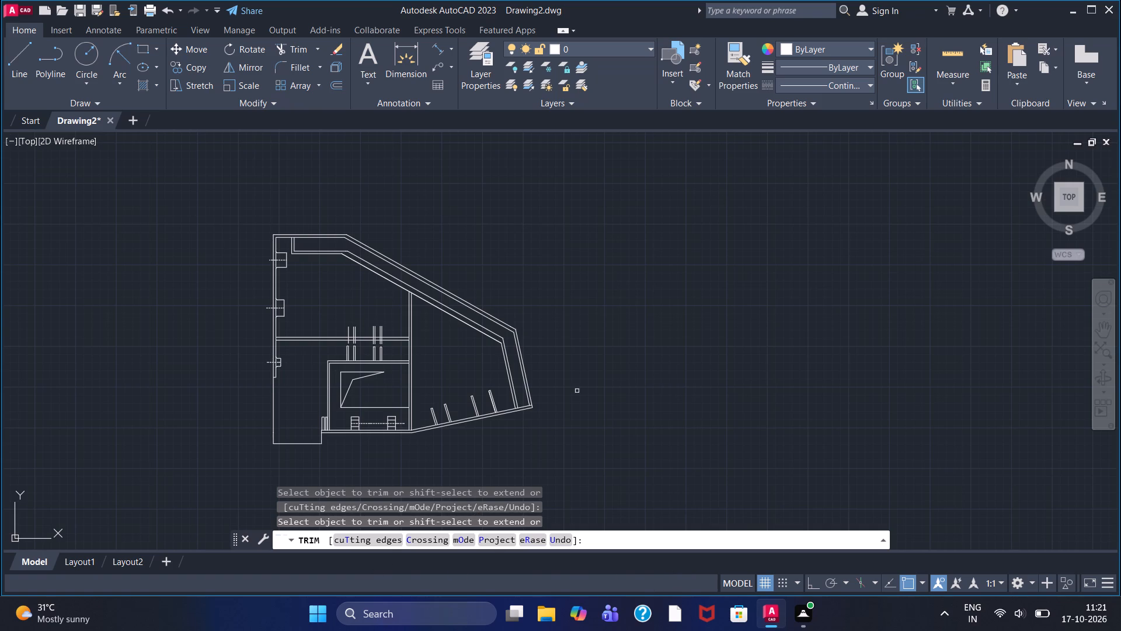
scroll(538, 358, up, 3)
middle_drag(535, 356, 497, 282)
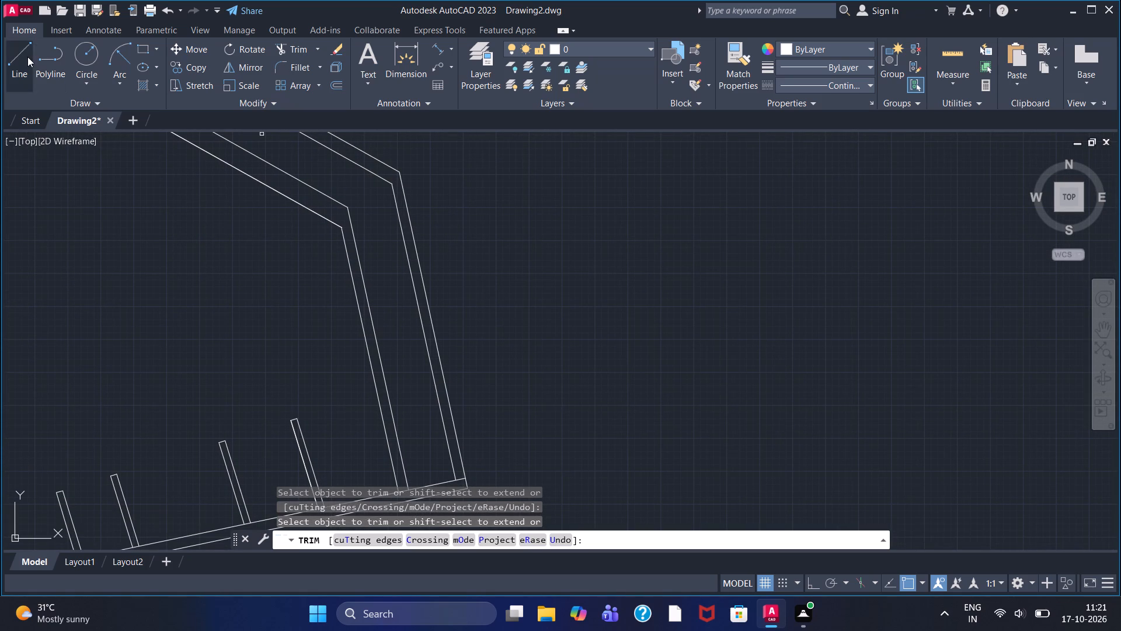
click(26, 57)
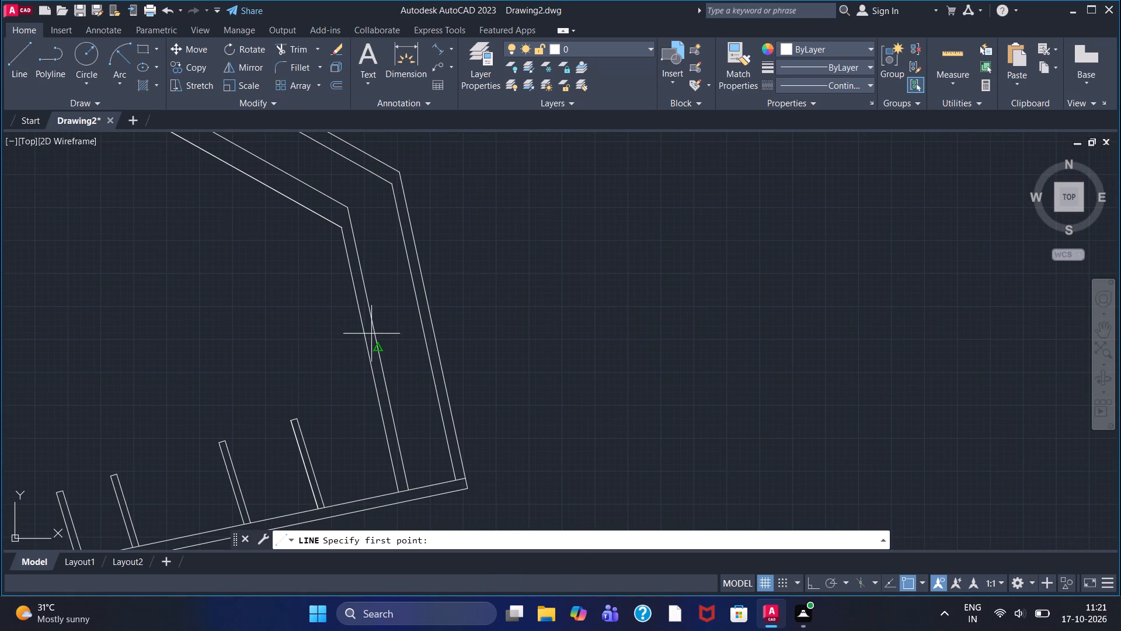
click(371, 356)
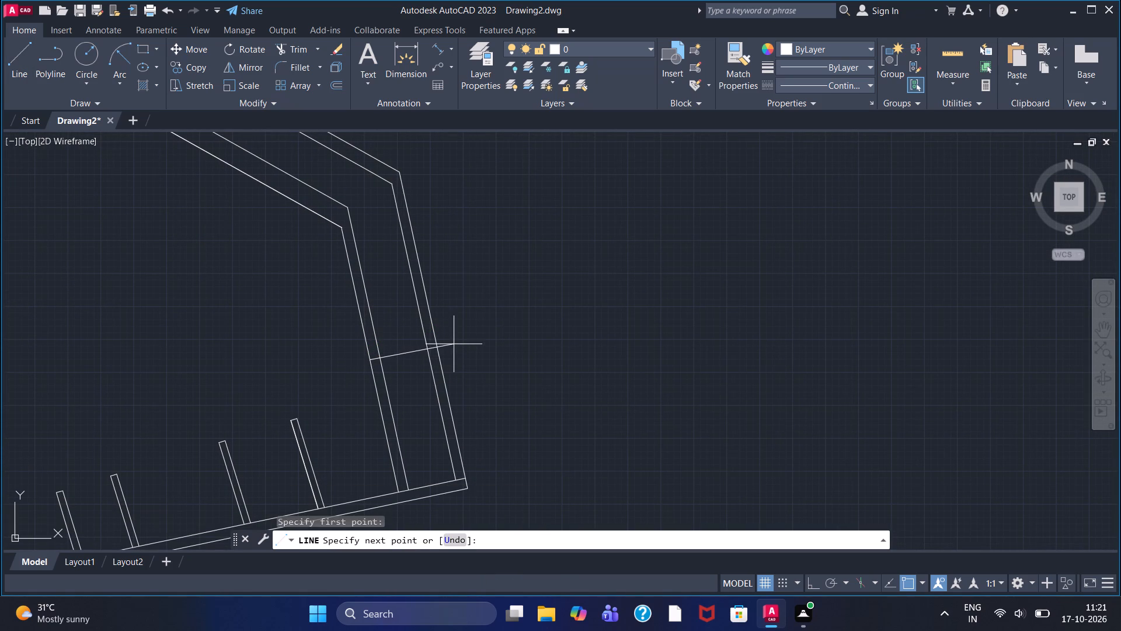
click(433, 333)
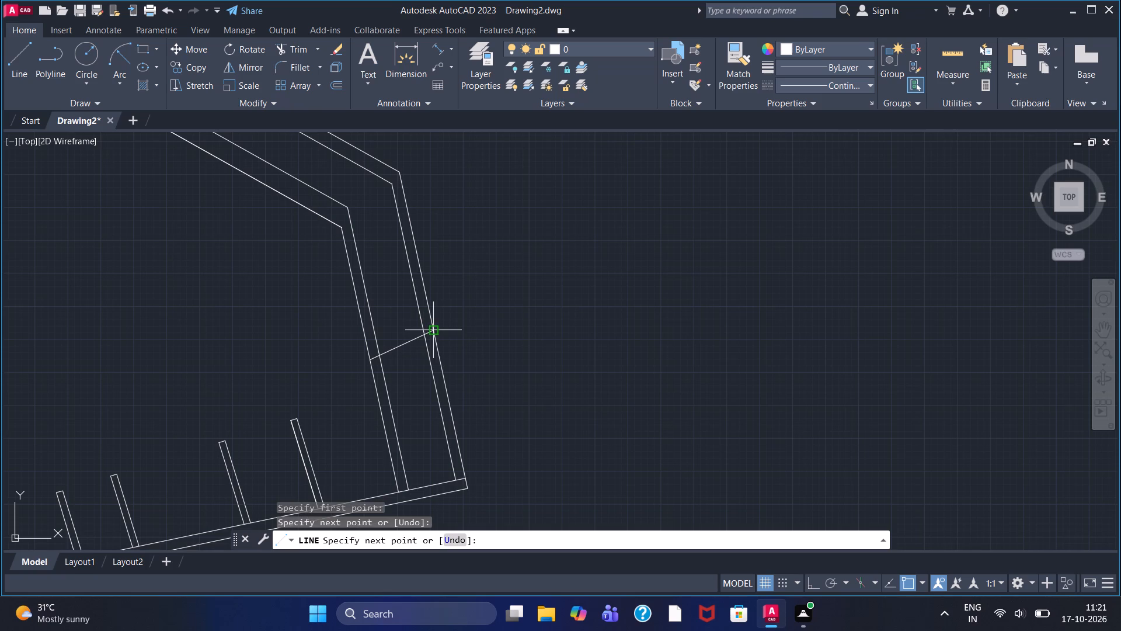
right_click(468, 286)
click(486, 296)
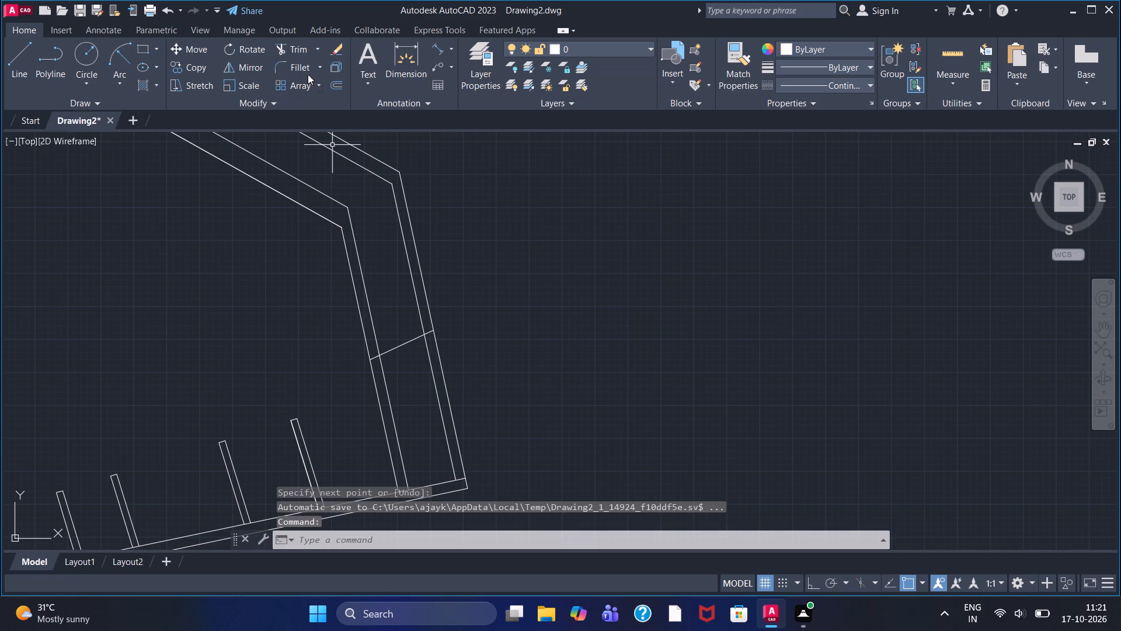
Offset the slanted crossing line through a point just below it to form a pair across the steep end wall.
click(334, 82)
click(488, 541)
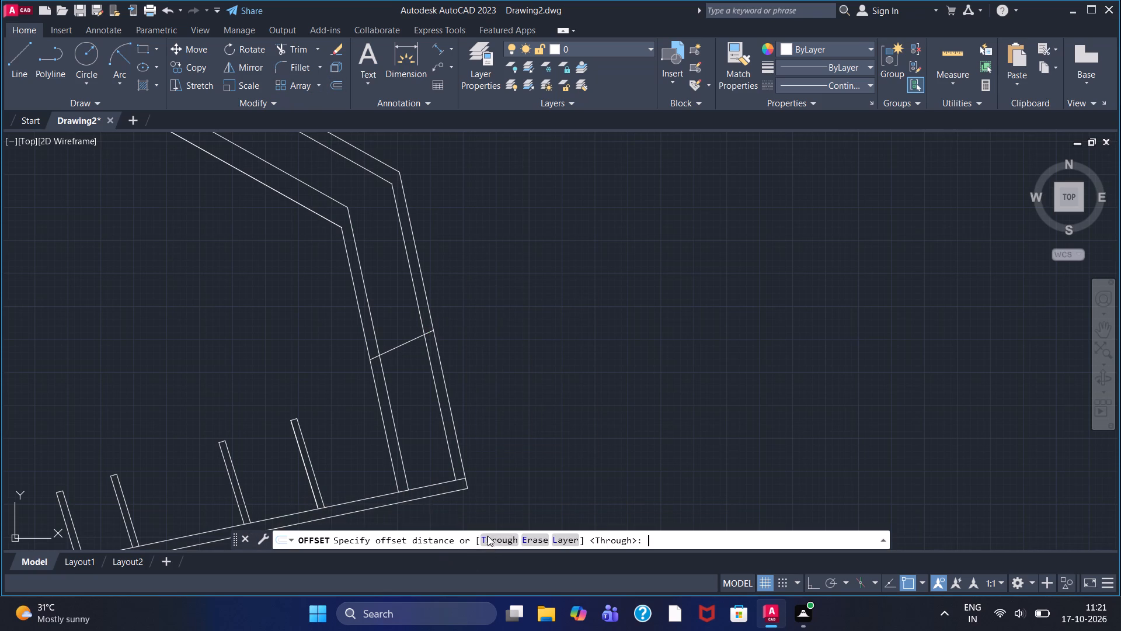
click(398, 347)
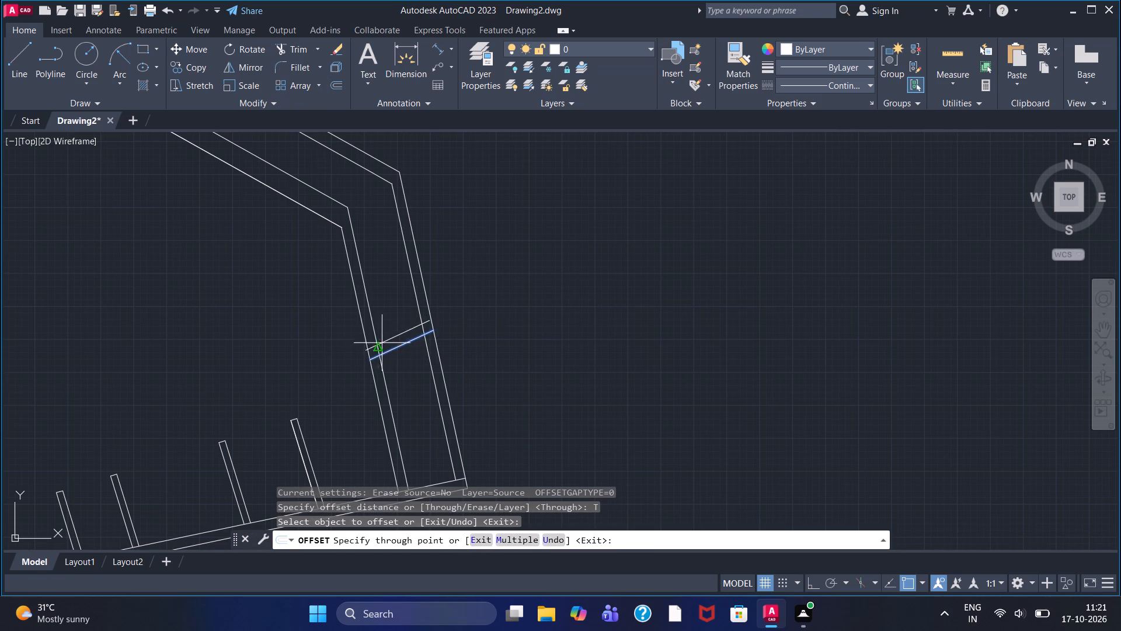
click(387, 342)
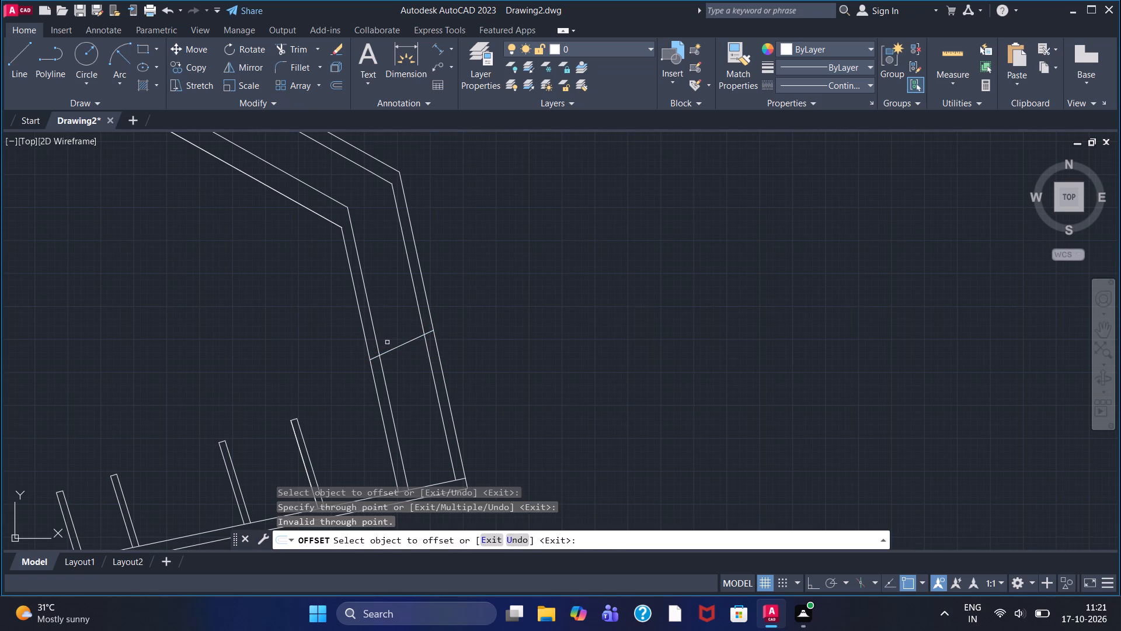
click(391, 348)
click(394, 364)
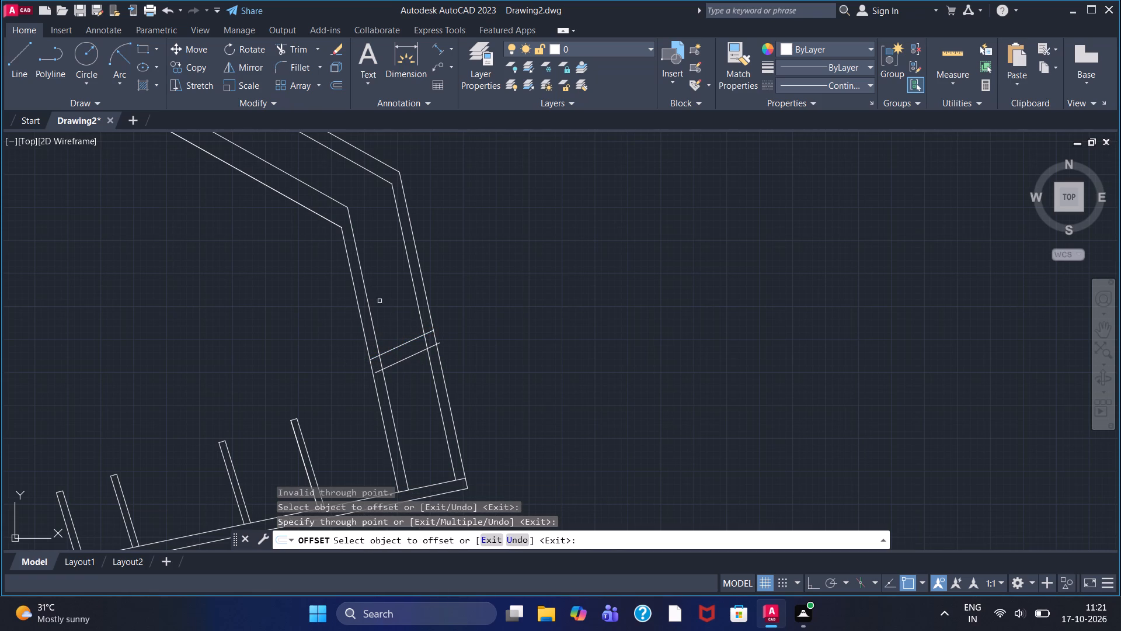
Draw a slanted strip of two long lines joined by a short outer cap across the steep wall, above the offset pair.
click(23, 56)
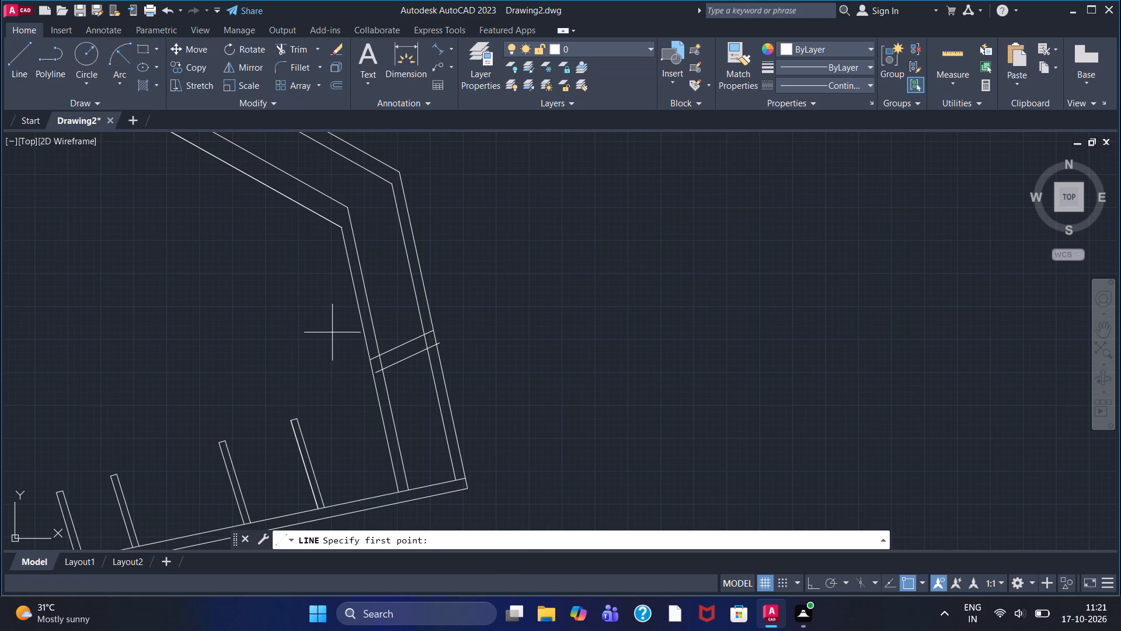
click(332, 332)
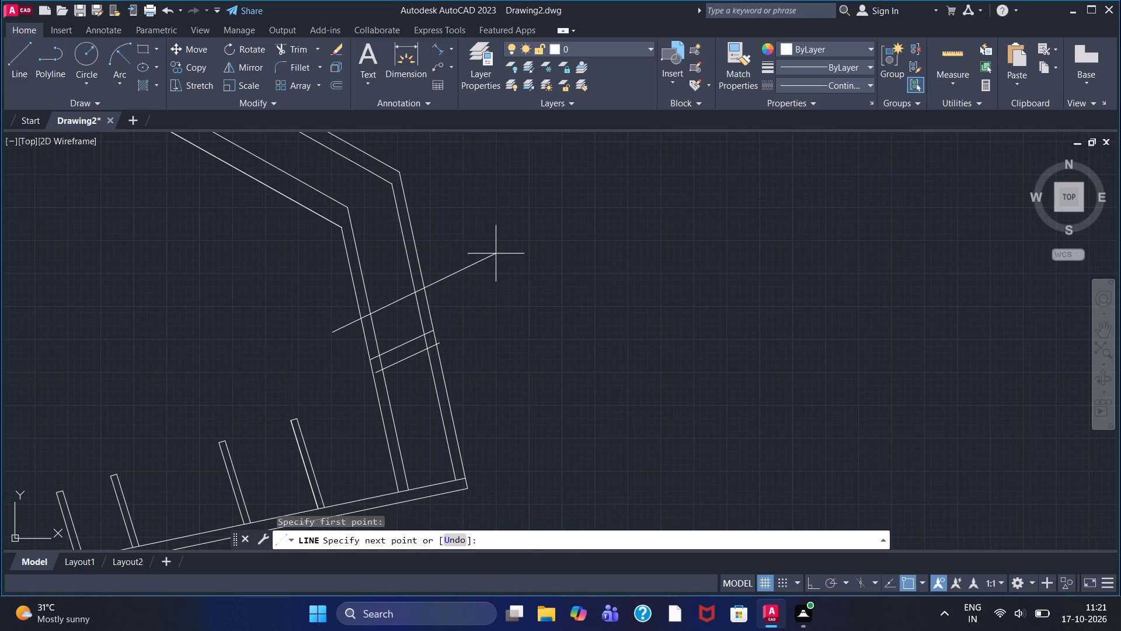
click(453, 280)
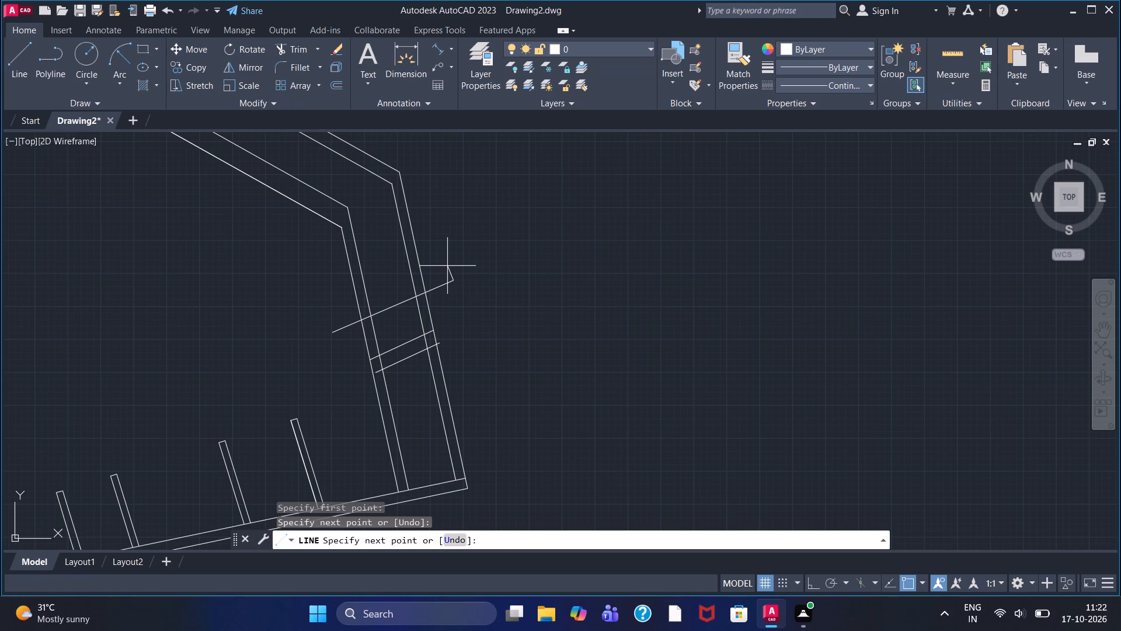
click(447, 266)
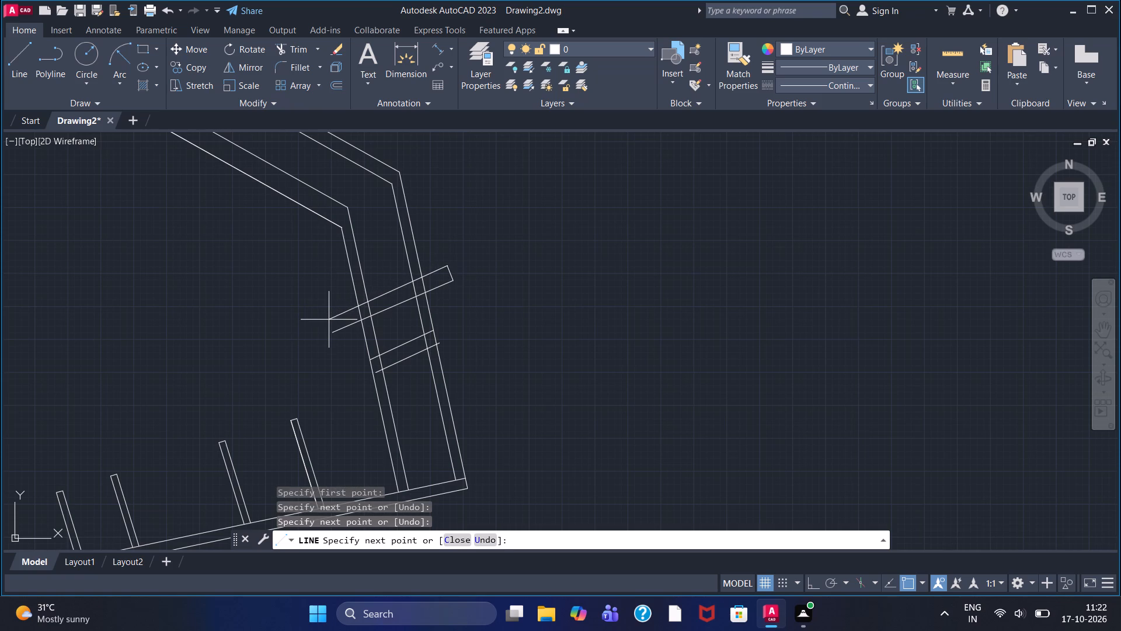
click(329, 320)
right_click(316, 302)
click(325, 309)
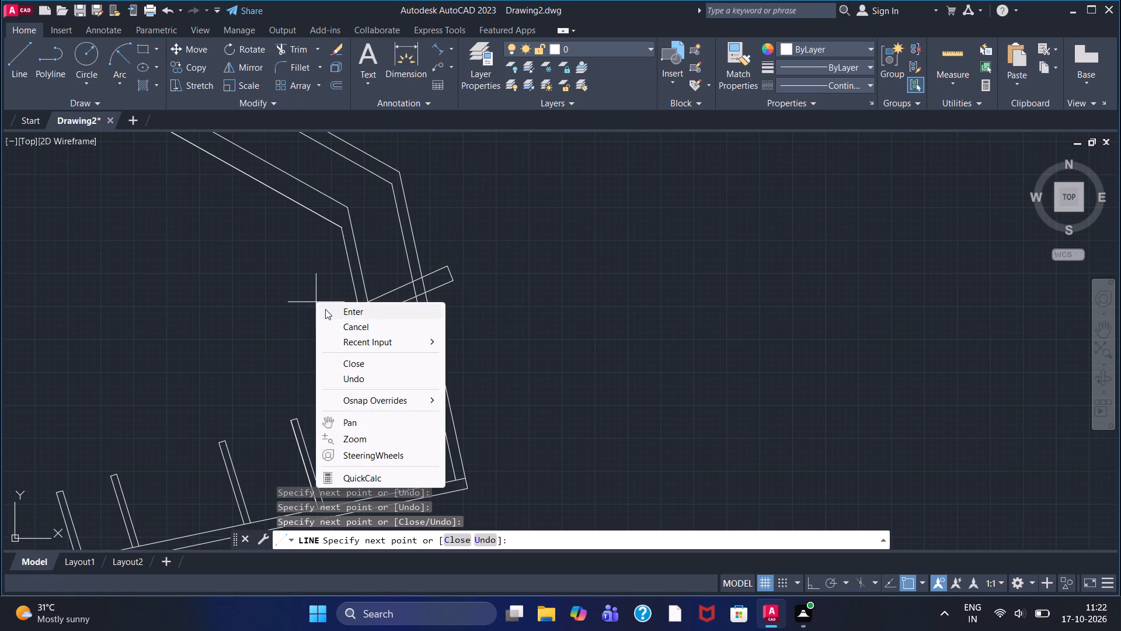
Trim the capped strip's two long lines back to the steep wall's innermost line.
click(293, 49)
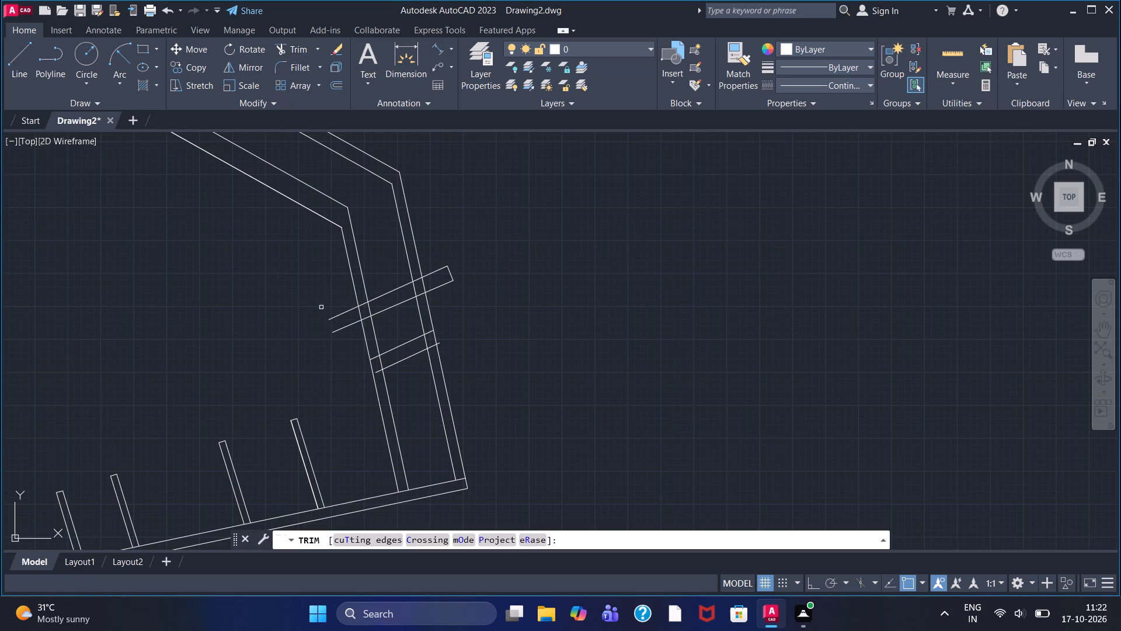
click(339, 314)
click(343, 328)
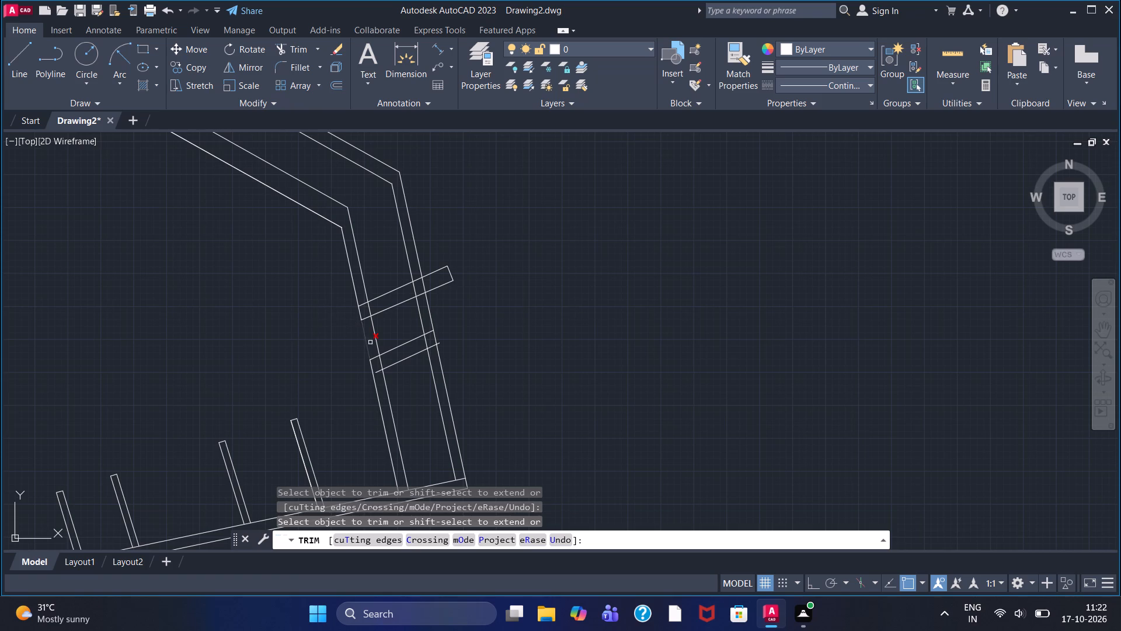
Trim the lower slanted pair at both ends so it spans only between the steep wall's two middle lines.
scroll(370, 342, up, 2)
click(377, 381)
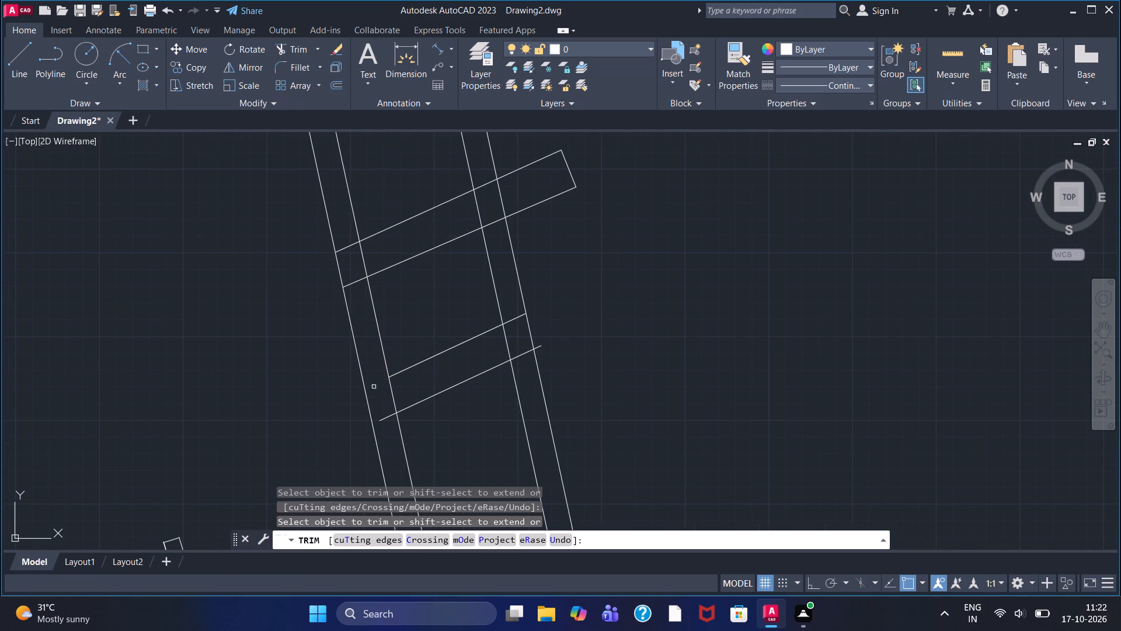
click(385, 419)
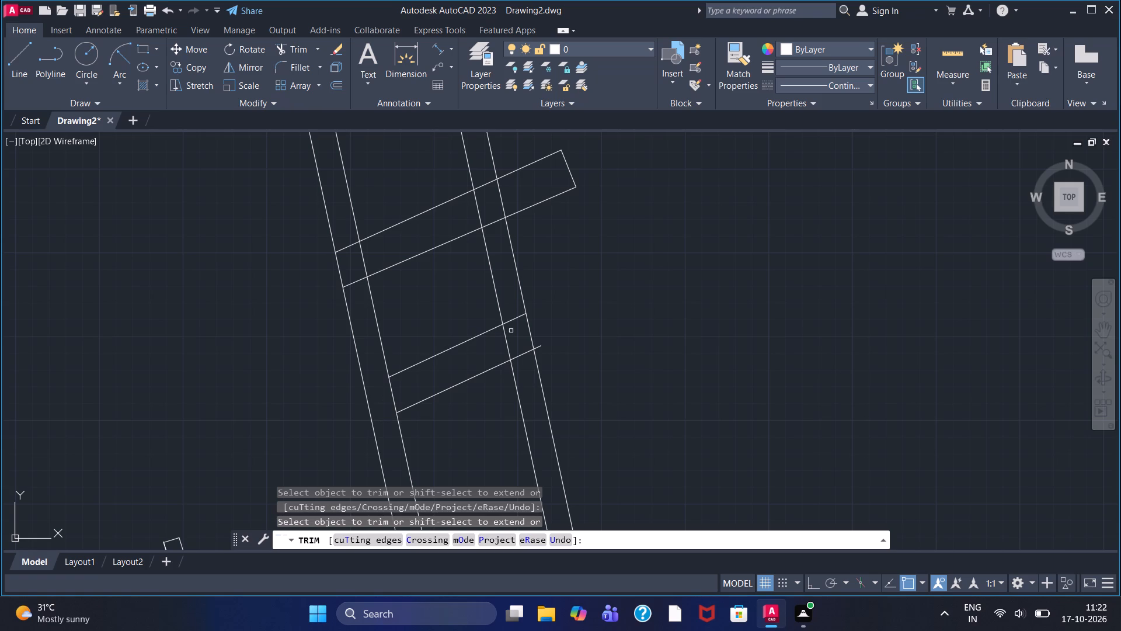
click(514, 320)
click(520, 358)
scroll(530, 356, up, 2)
click(547, 334)
Trim the upper strip to the steep wall's two middle lines and remove its outer part, including the end cap.
scroll(537, 323, down, 2)
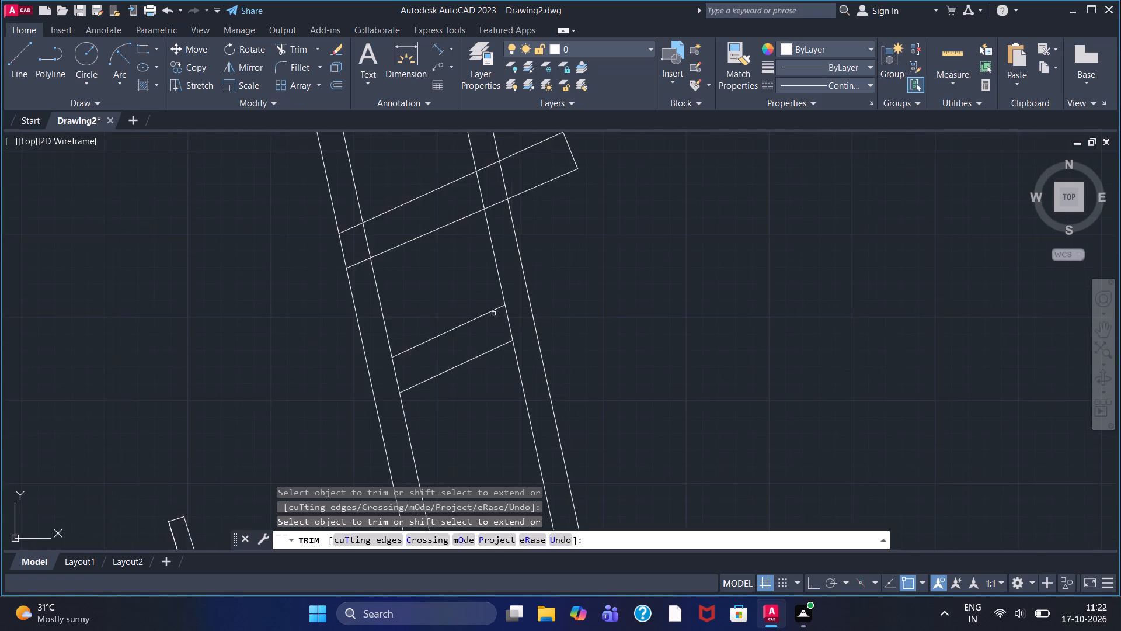
scroll(485, 311, down, 1)
scroll(450, 232, up, 2)
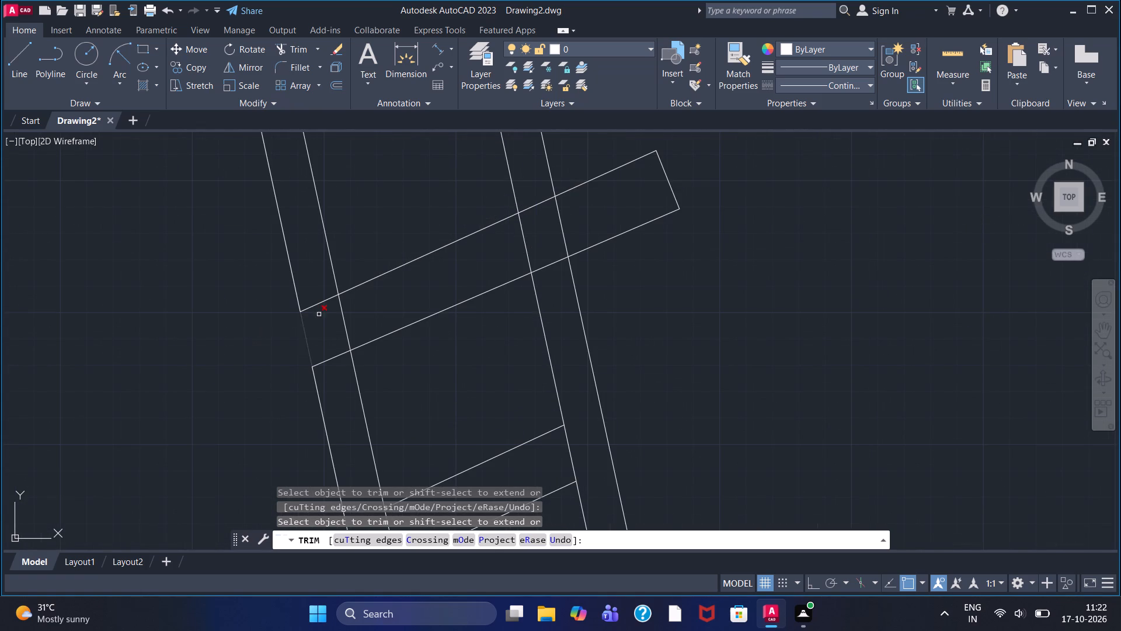
click(321, 304)
click(333, 355)
click(530, 207)
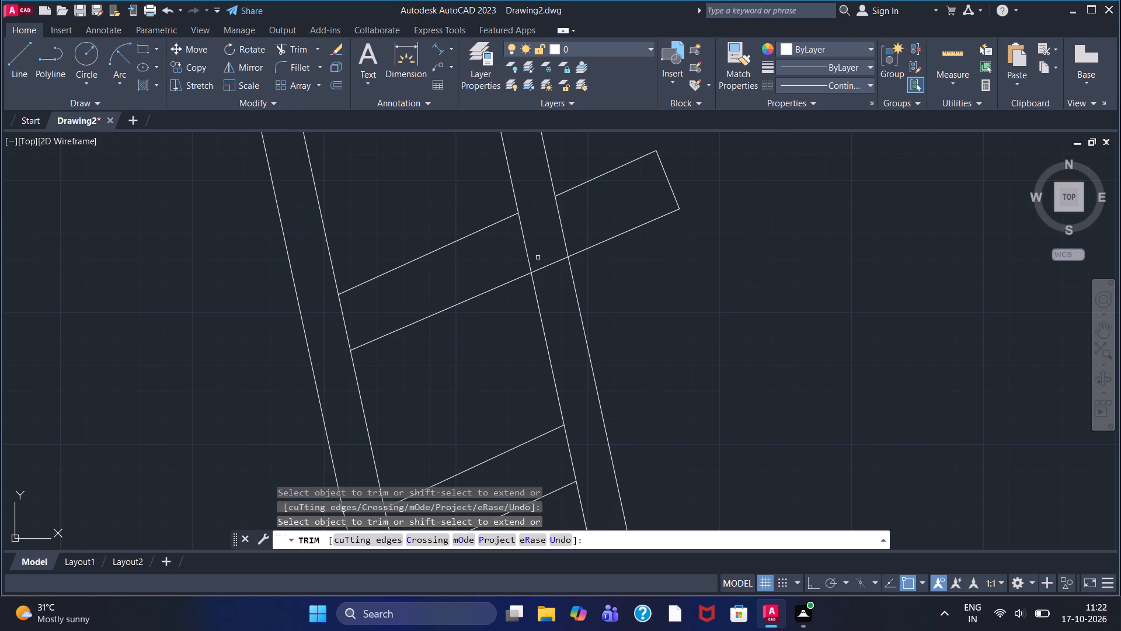
click(546, 266)
click(577, 185)
click(593, 247)
click(670, 189)
Draw a short line across the wall's upper bend, joining the corners of the two middle lines.
scroll(628, 201, down, 1)
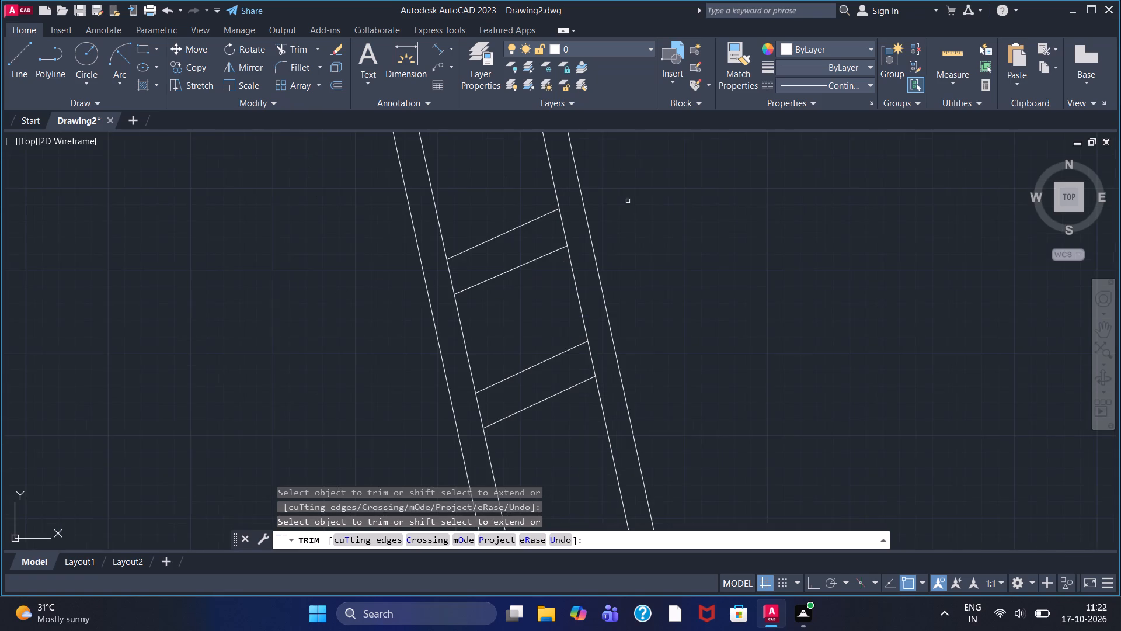
scroll(612, 214, down, 3)
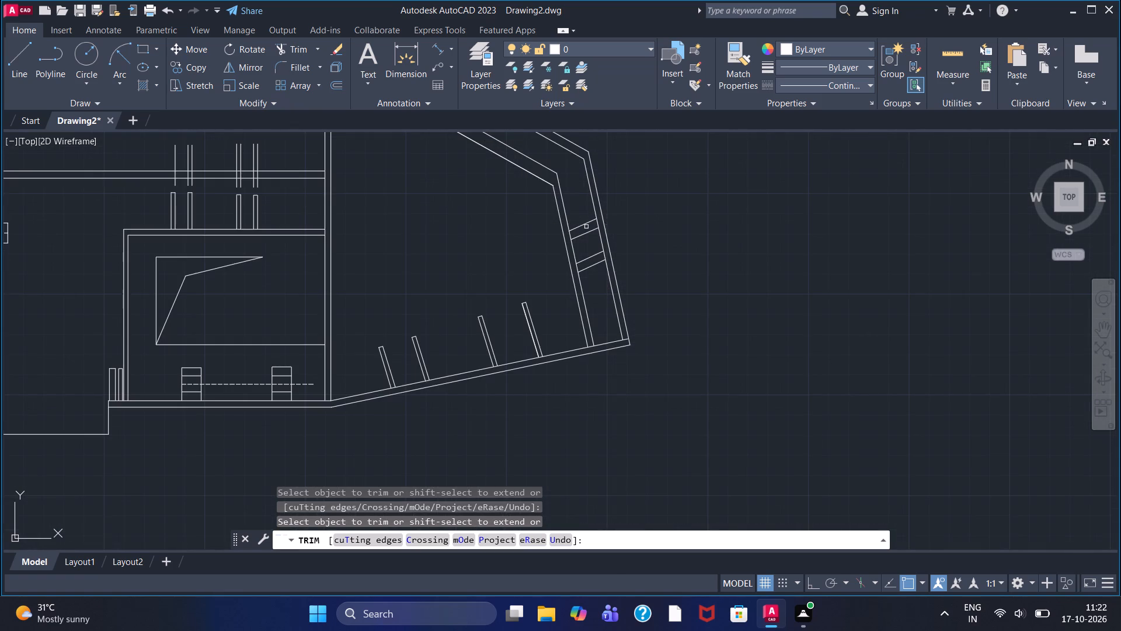
scroll(586, 227, down, 2)
middle_drag(543, 223, 531, 269)
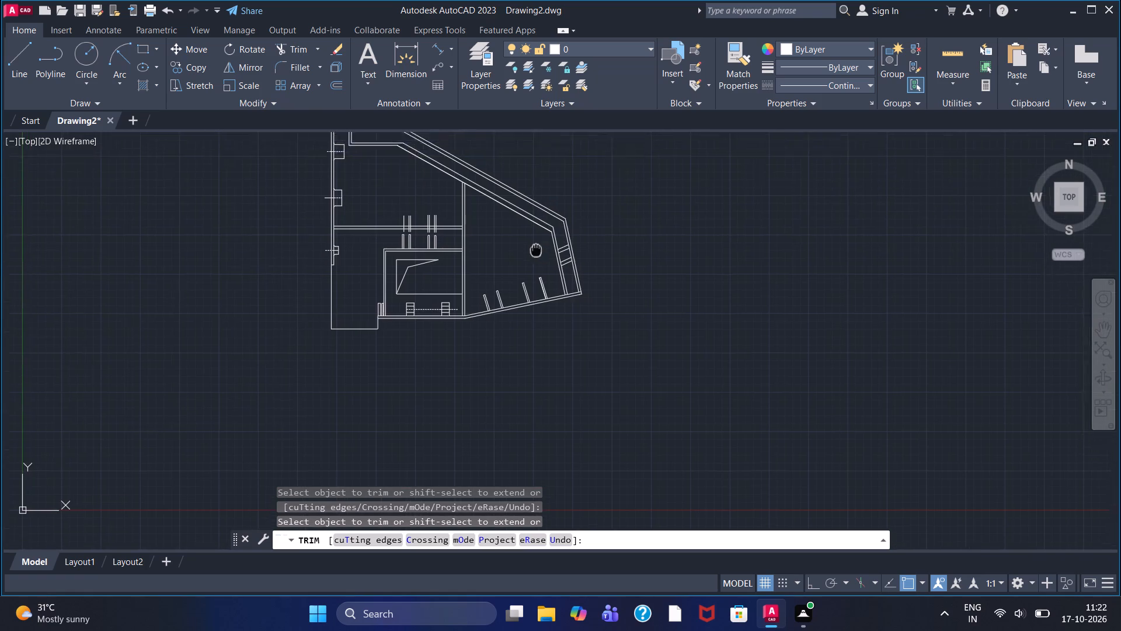
middle_drag(531, 269, 524, 295)
scroll(519, 297, up, 2)
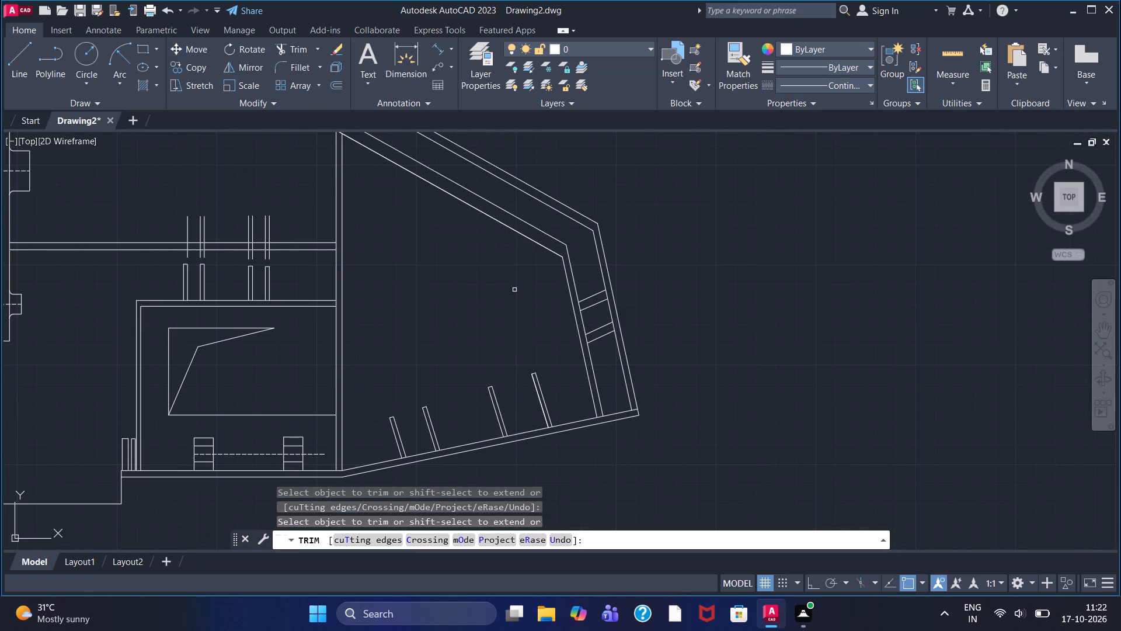
scroll(514, 289, up, 1)
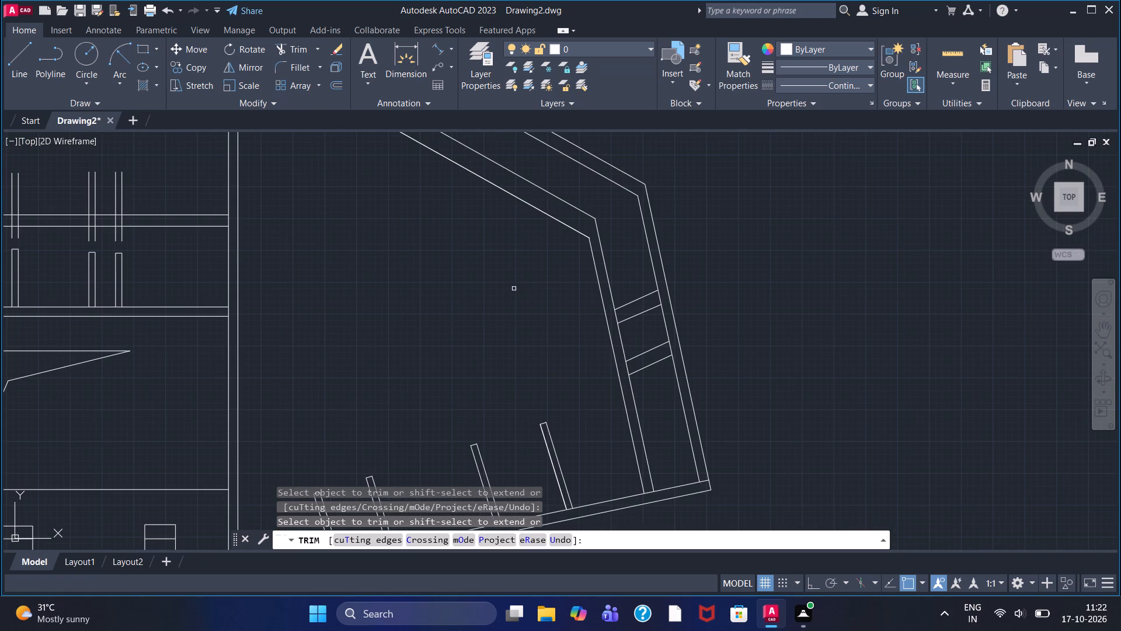
middle_drag(495, 269, 416, 333)
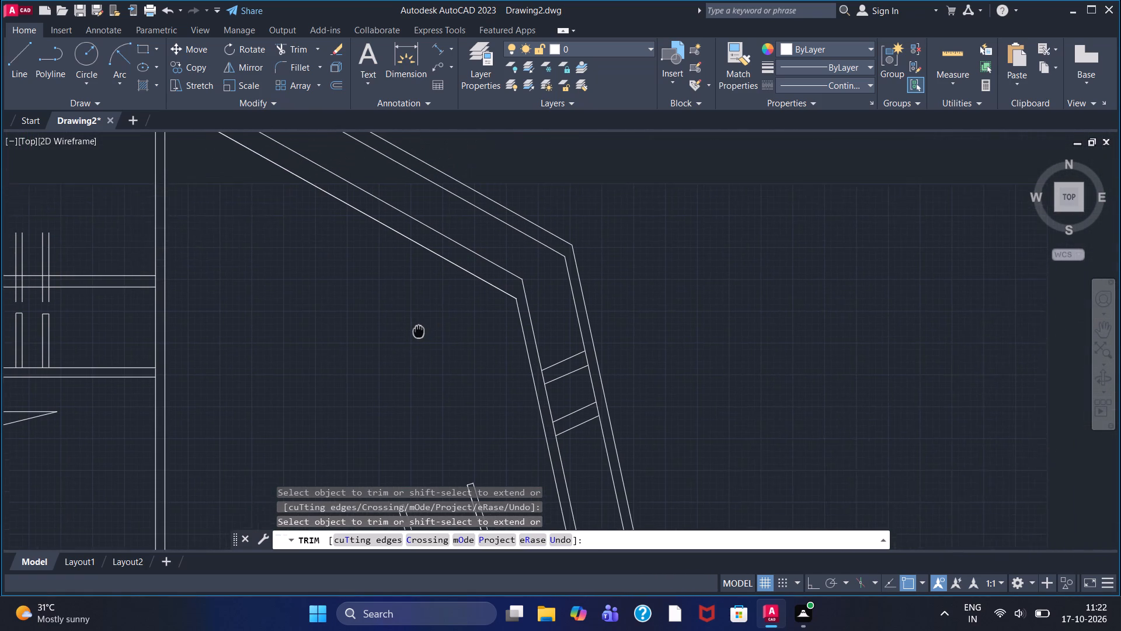
middle_drag(416, 333, 416, 334)
click(24, 55)
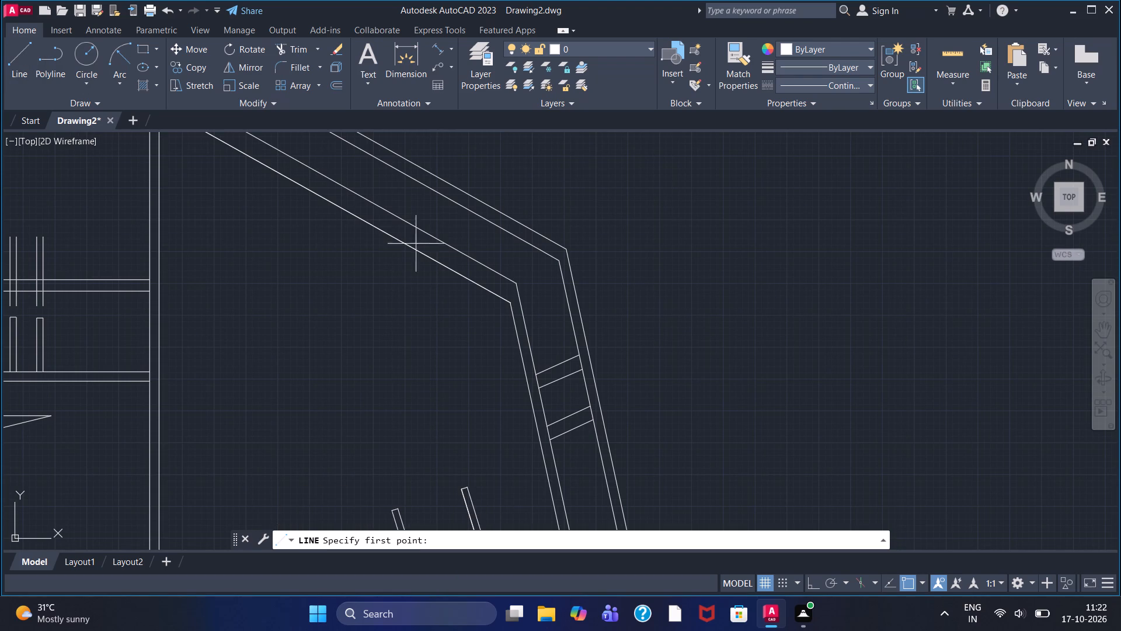
drag(518, 282, 528, 278)
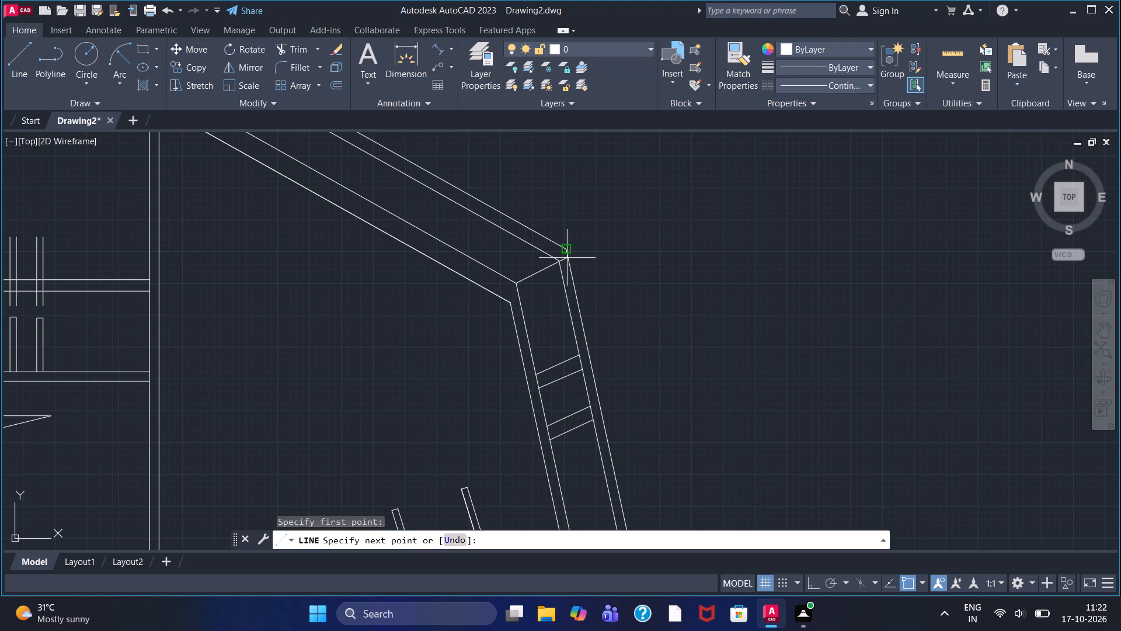
click(559, 261)
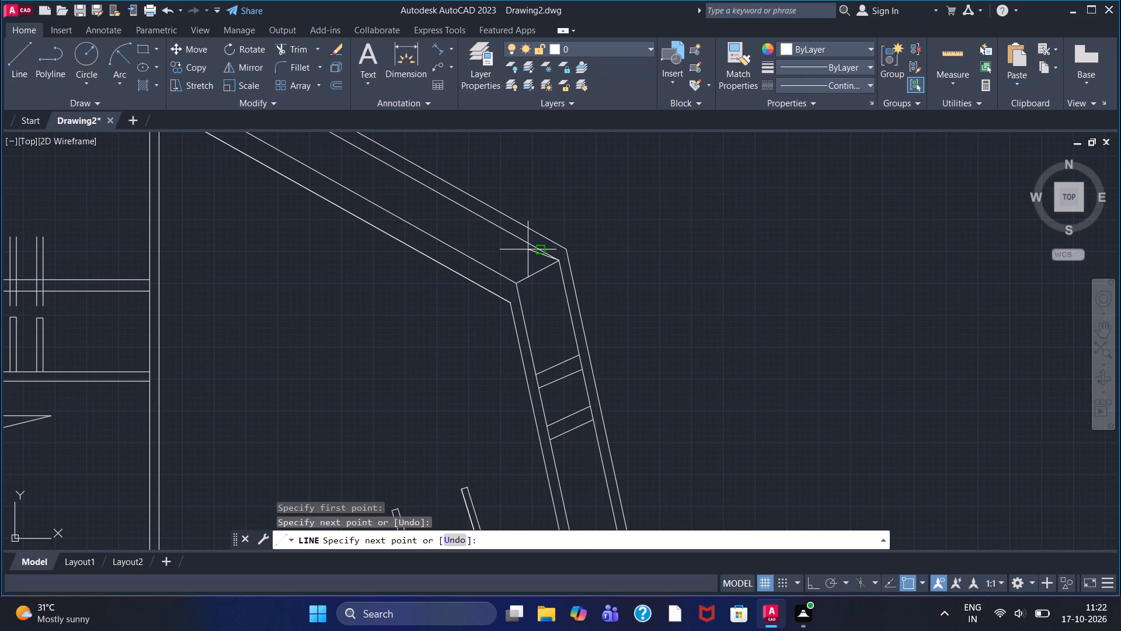
right_click(536, 192)
click(552, 197)
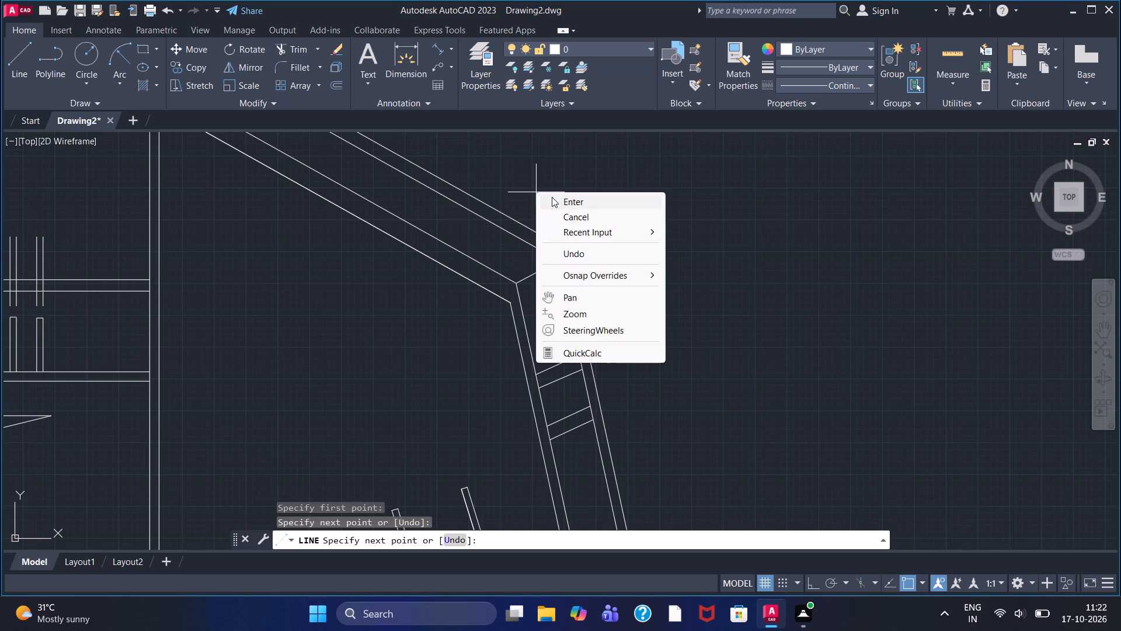
Draw a slanted line from the innermost corner of the bend to just past the outermost line, below the corner joint.
click(15, 67)
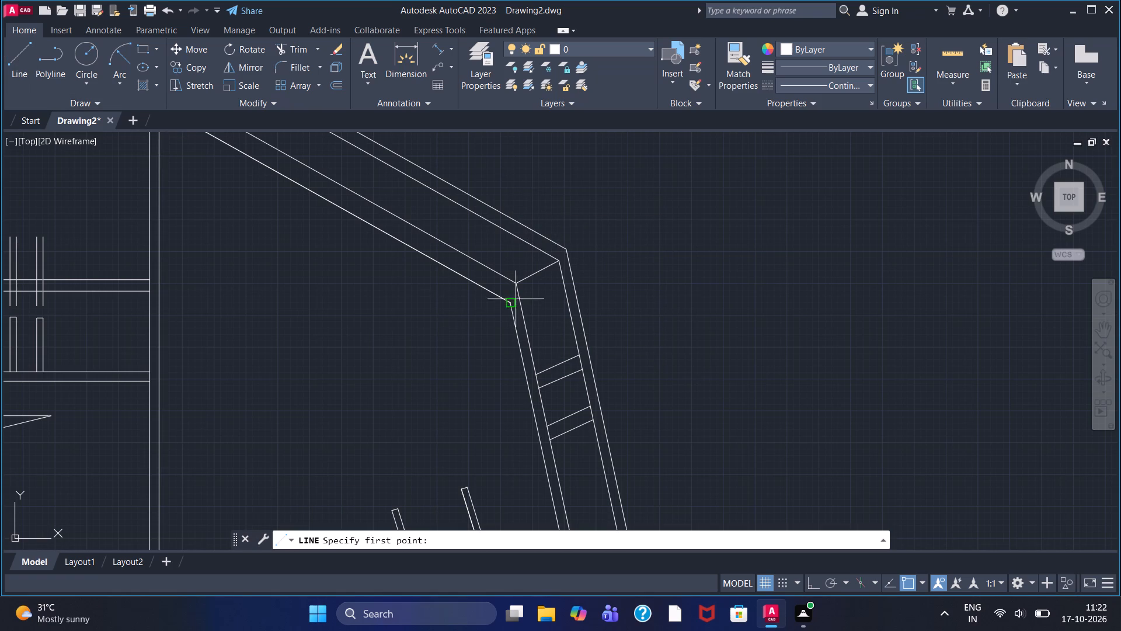
click(510, 302)
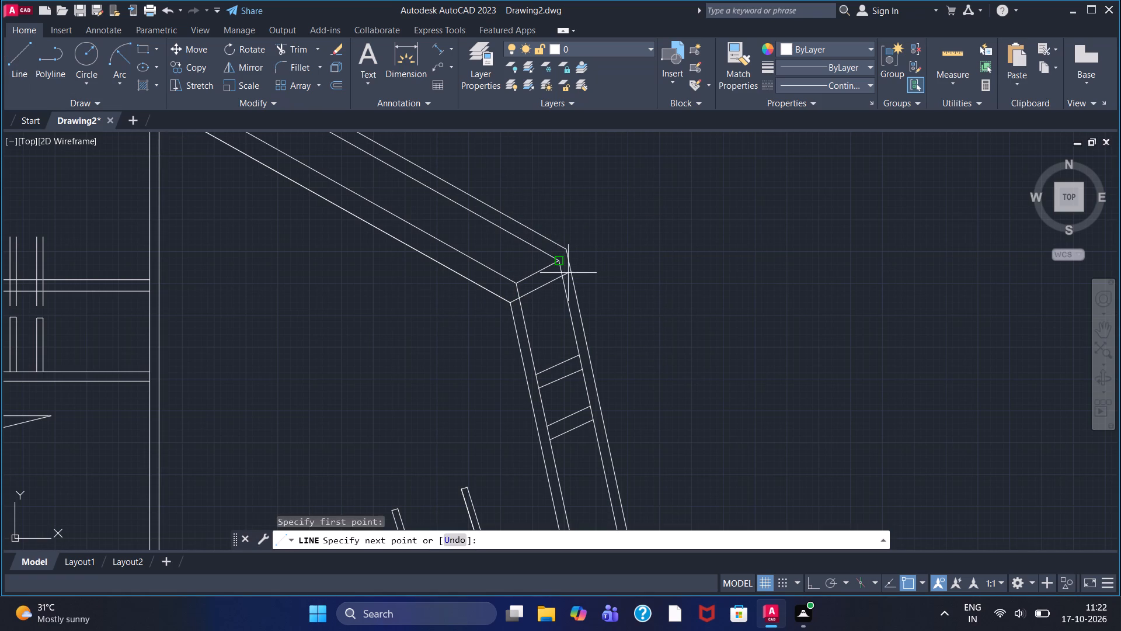
click(595, 260)
right_click(607, 229)
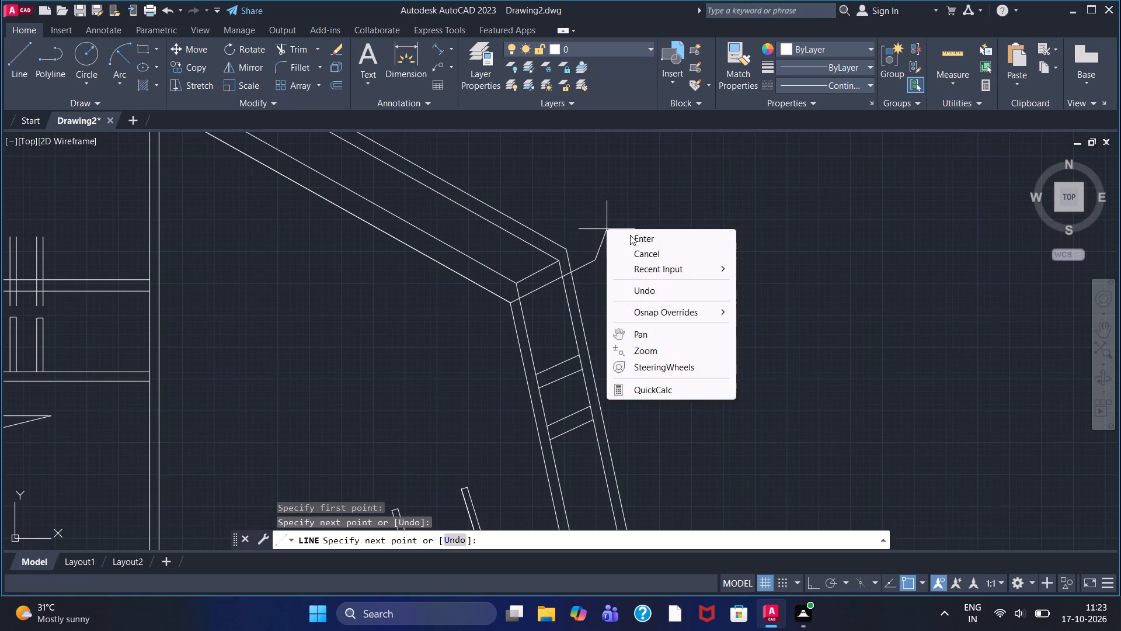
click(630, 235)
Trim the new slanted line at both ends so it spans only between the wall's two middle lines.
click(304, 45)
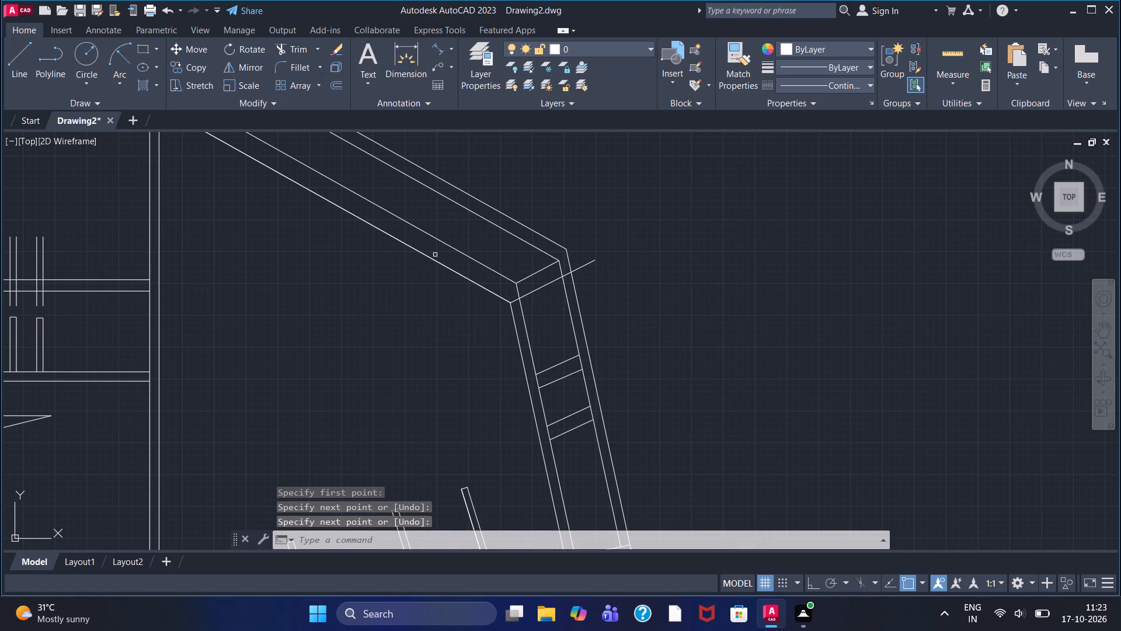
scroll(572, 290, up, 2)
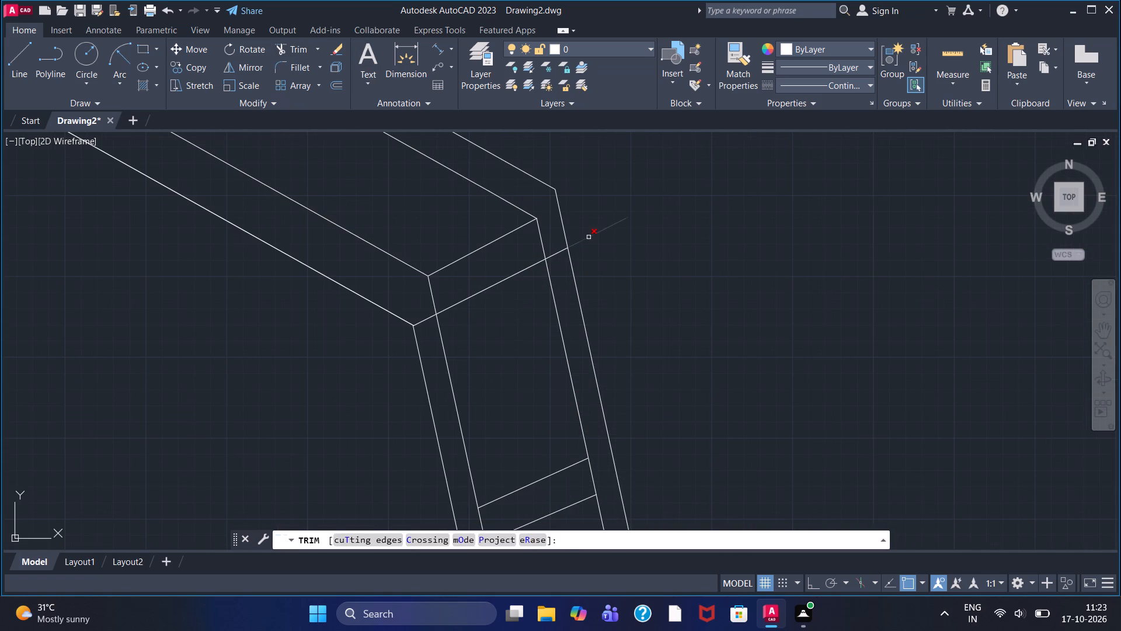
click(589, 237)
click(558, 254)
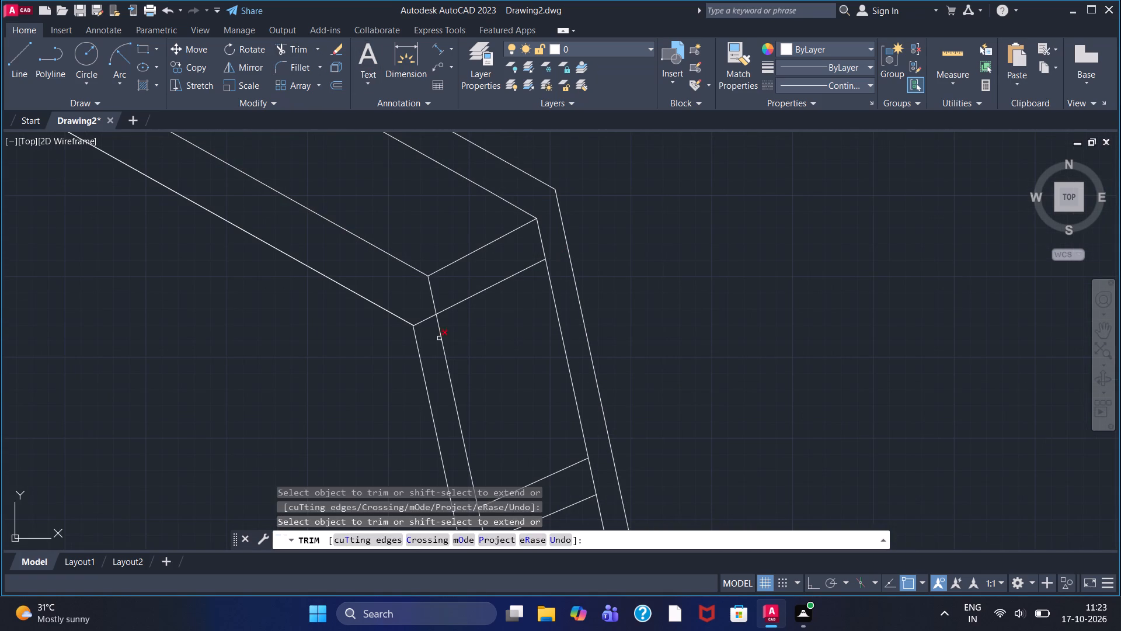
click(424, 321)
Draw a steeper diagonal line from the bend corner of the second inner wall line to just beyond the outermost line.
scroll(503, 337, down, 1)
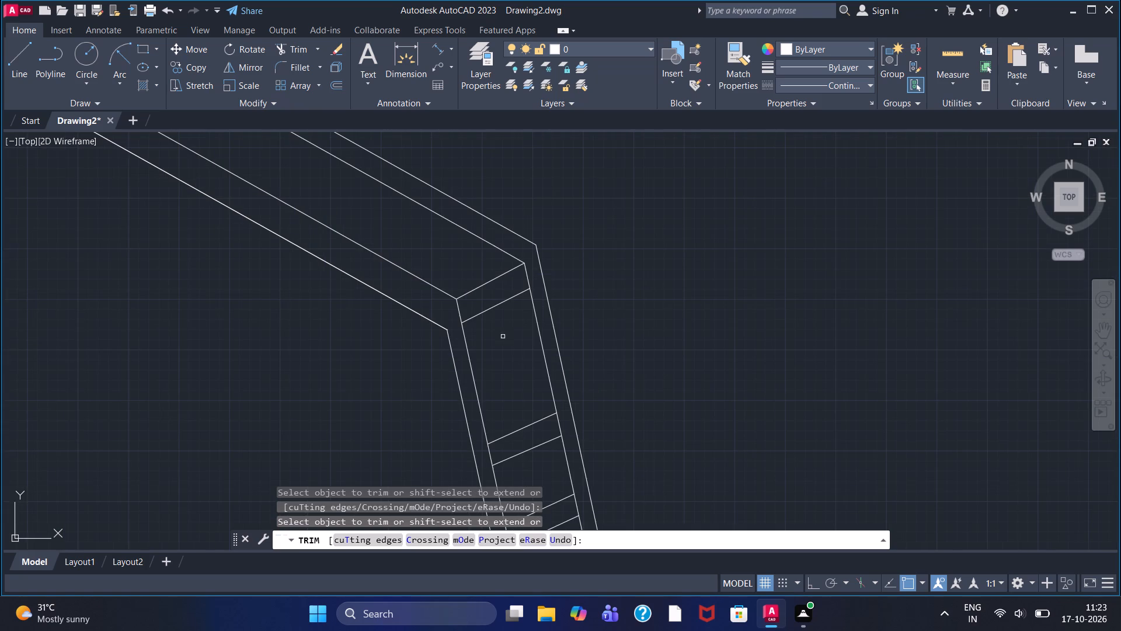
scroll(503, 337, down, 1)
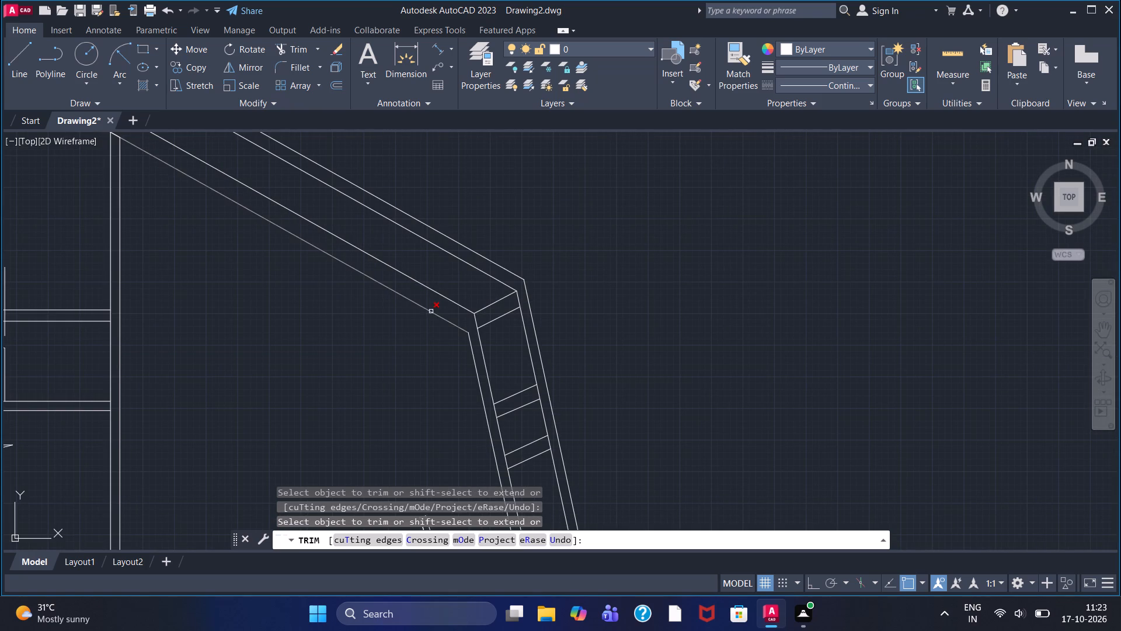
click(25, 55)
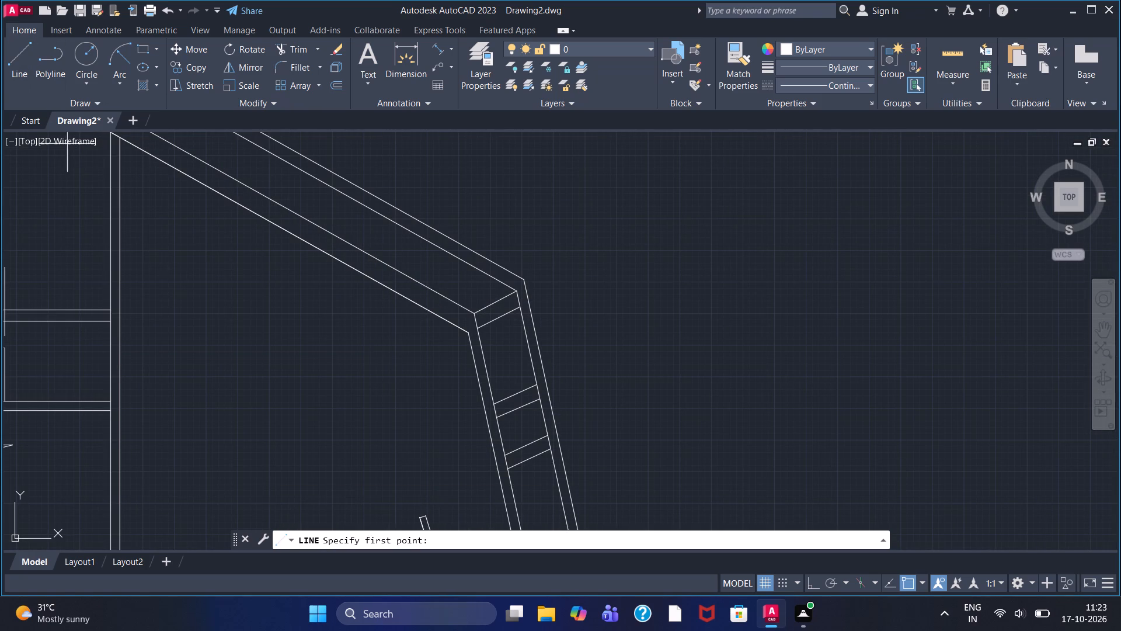
click(474, 314)
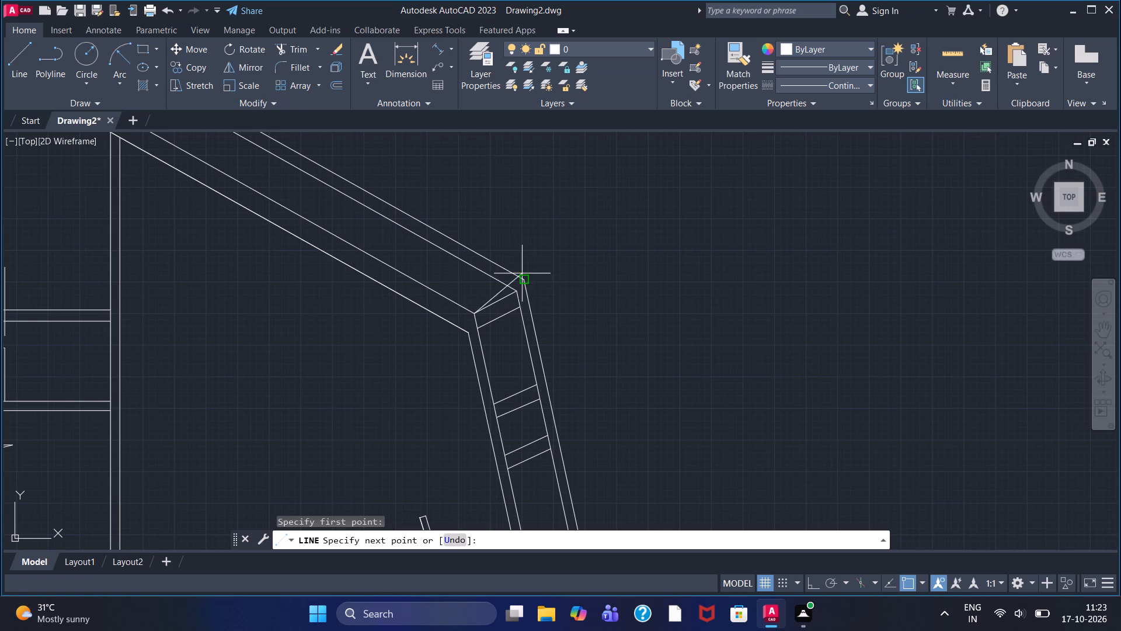
click(516, 261)
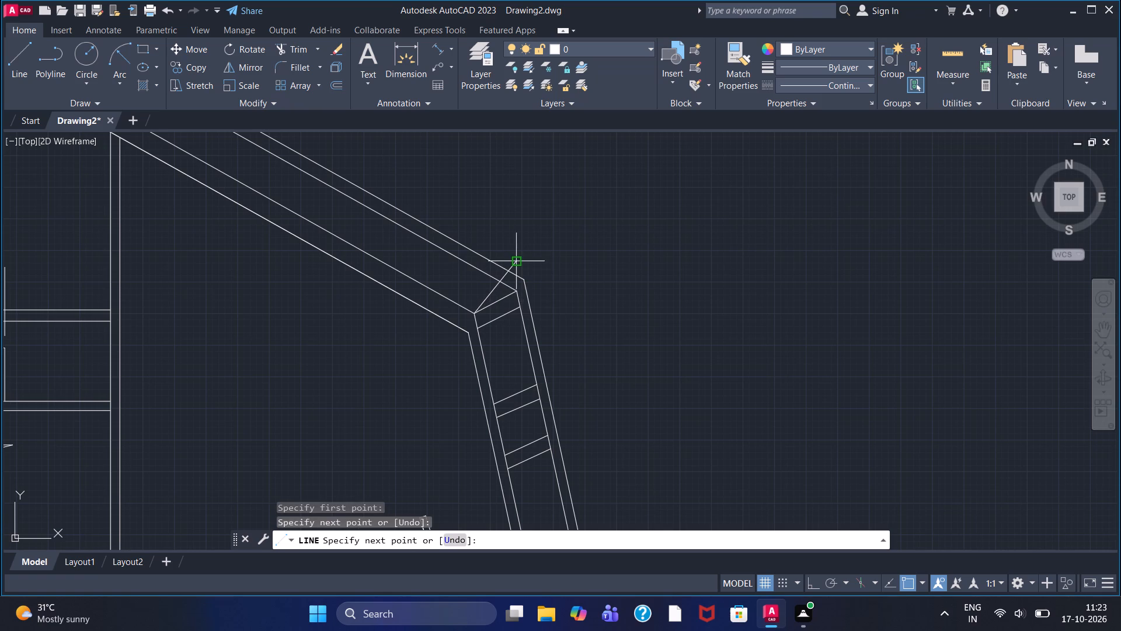
right_click(544, 242)
click(558, 247)
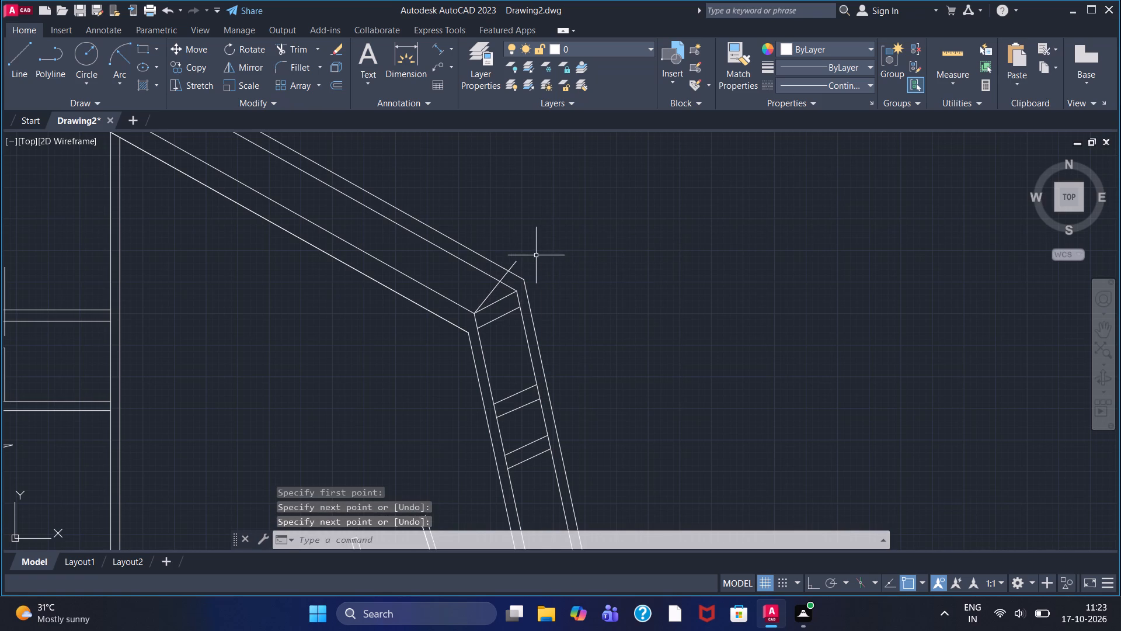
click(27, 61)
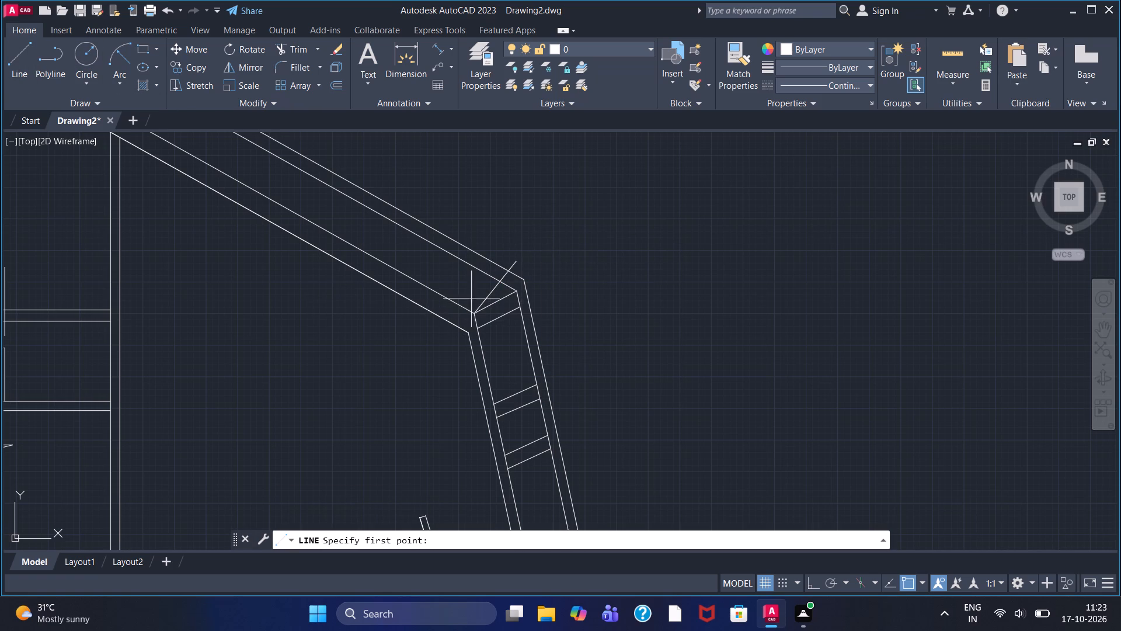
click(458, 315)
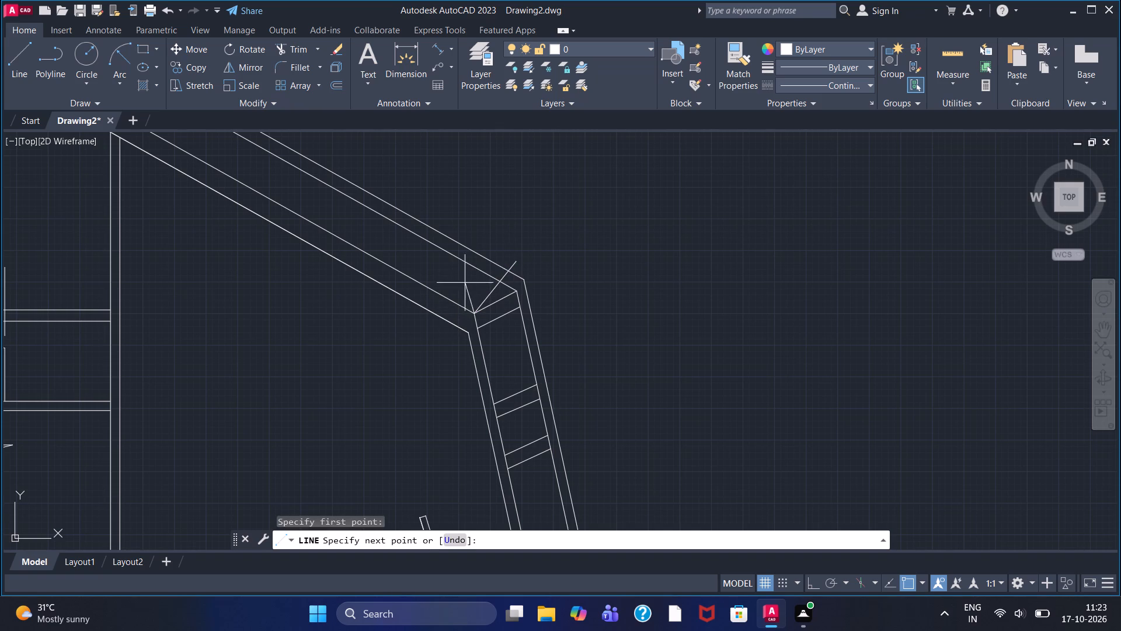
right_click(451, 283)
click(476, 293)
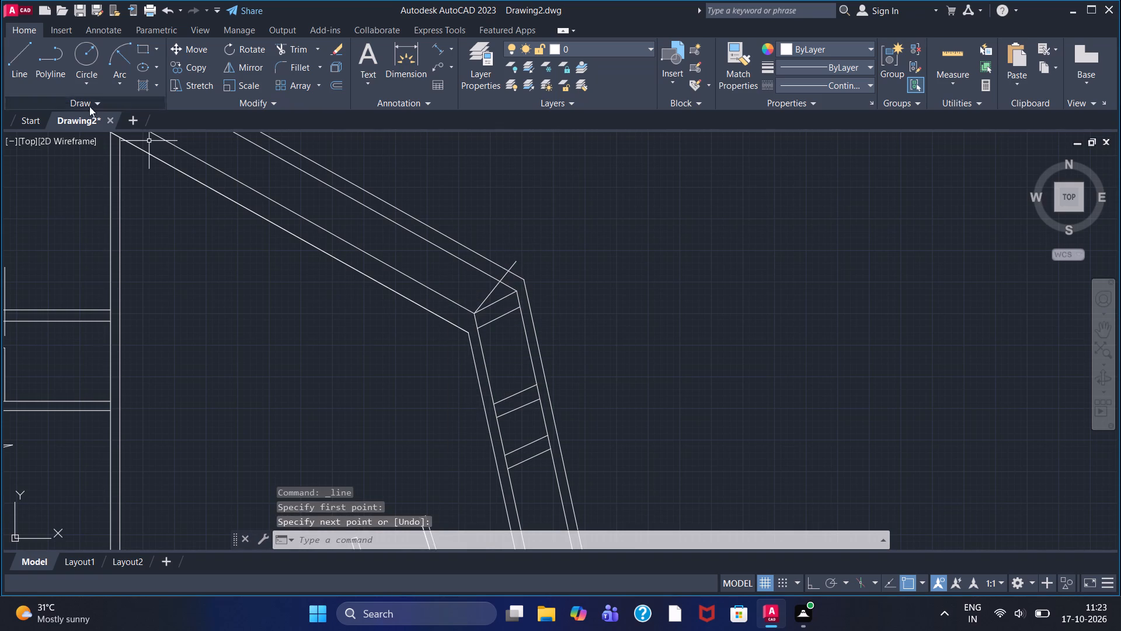
Draw a connected line chain from the diagonal's outer end, adding three more roughly parallel diagonals across the slanted wall beside the bend.
drag(7, 67, 12, 73)
click(519, 258)
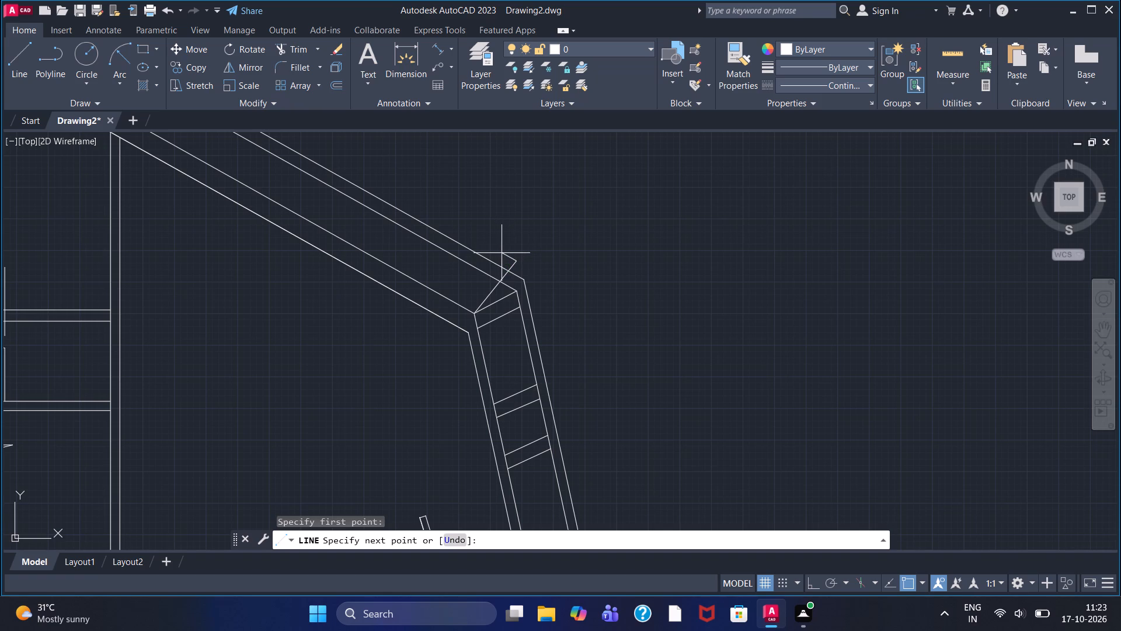
click(502, 253)
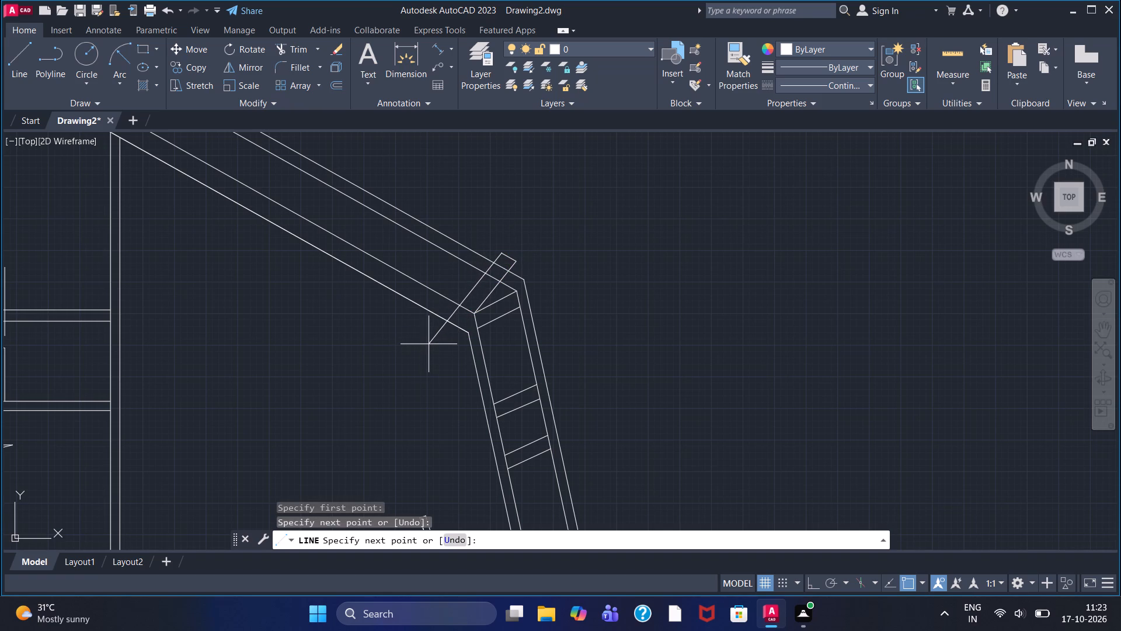
click(429, 344)
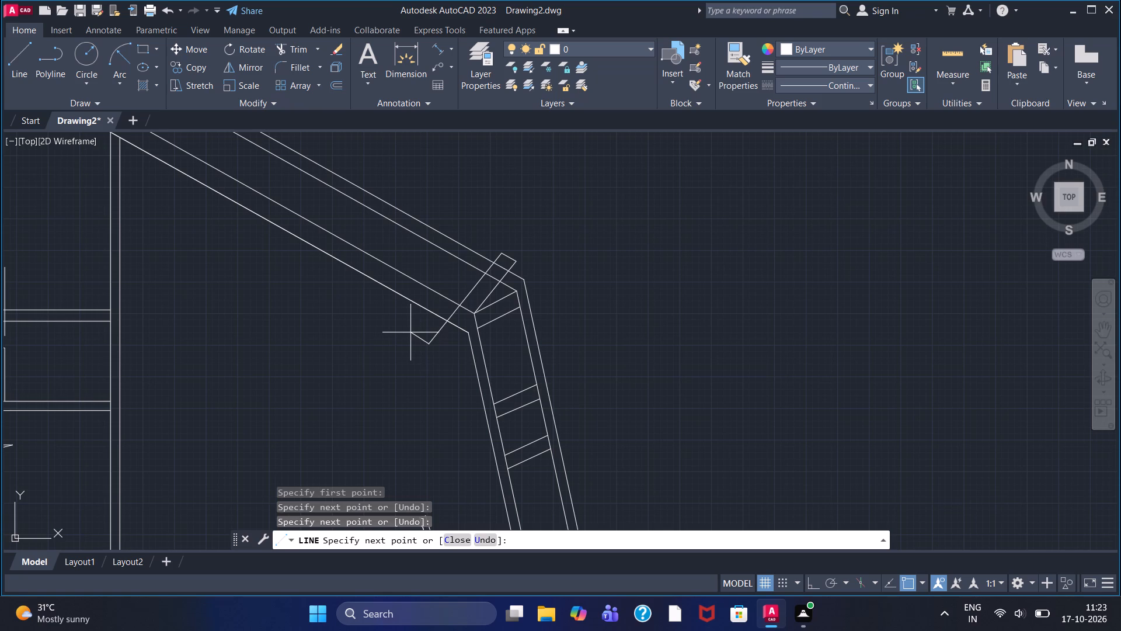
click(378, 317)
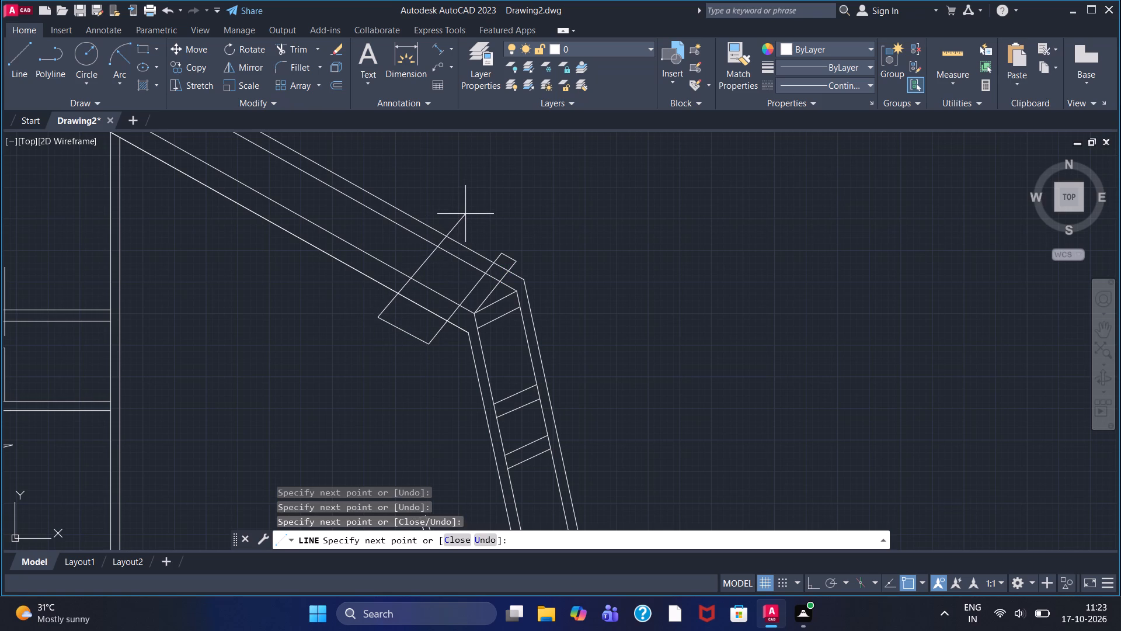
click(460, 222)
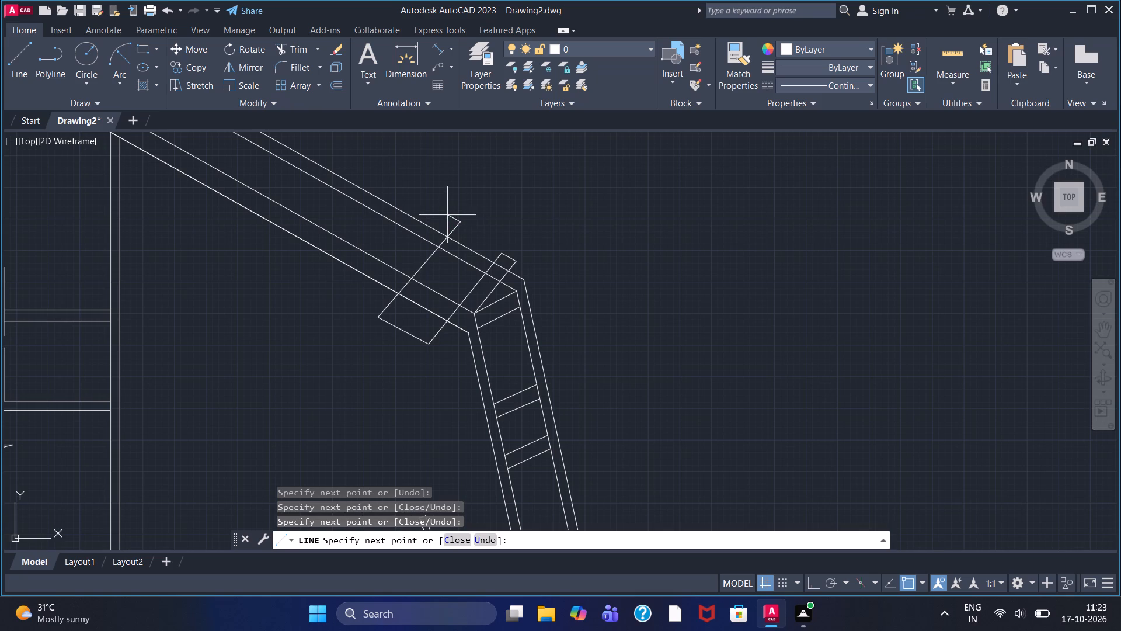
click(445, 214)
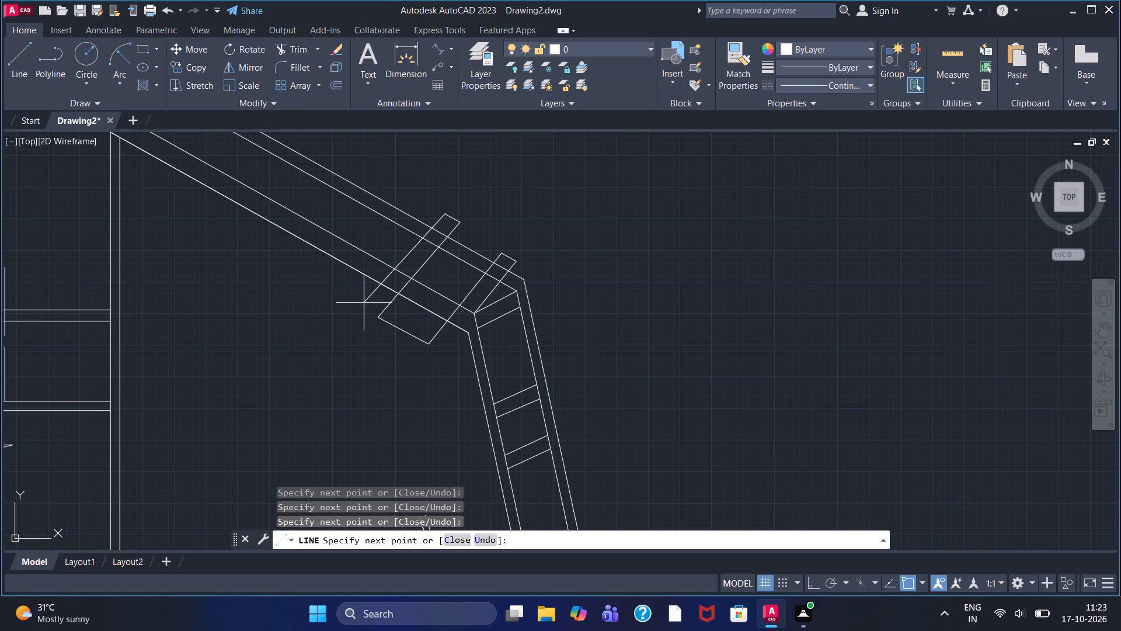
click(366, 308)
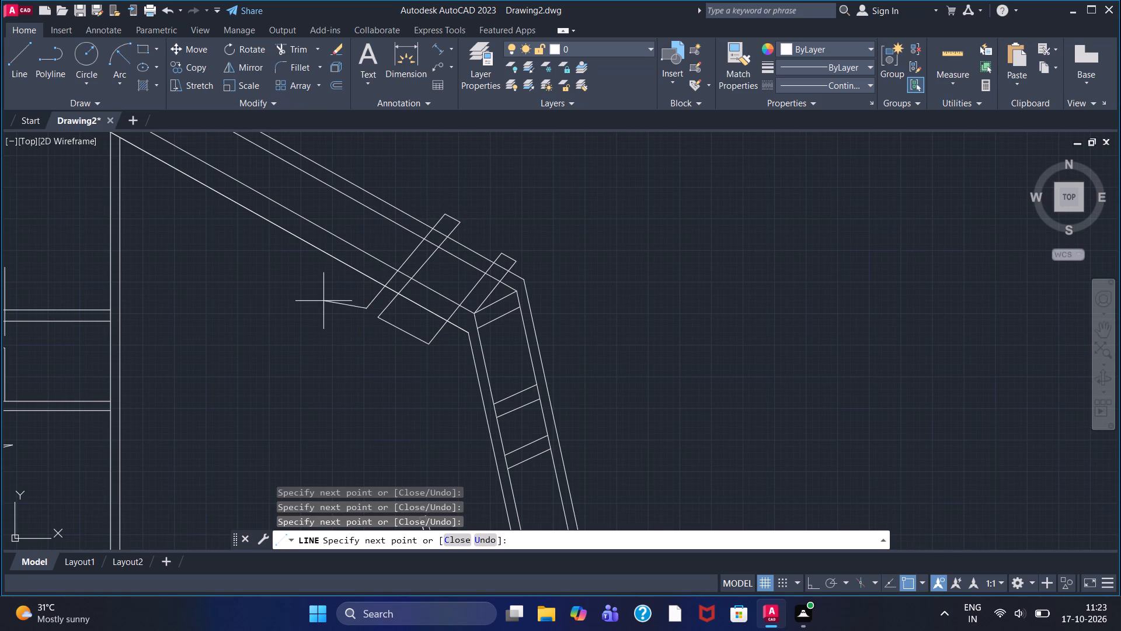
right_click(323, 301)
click(338, 310)
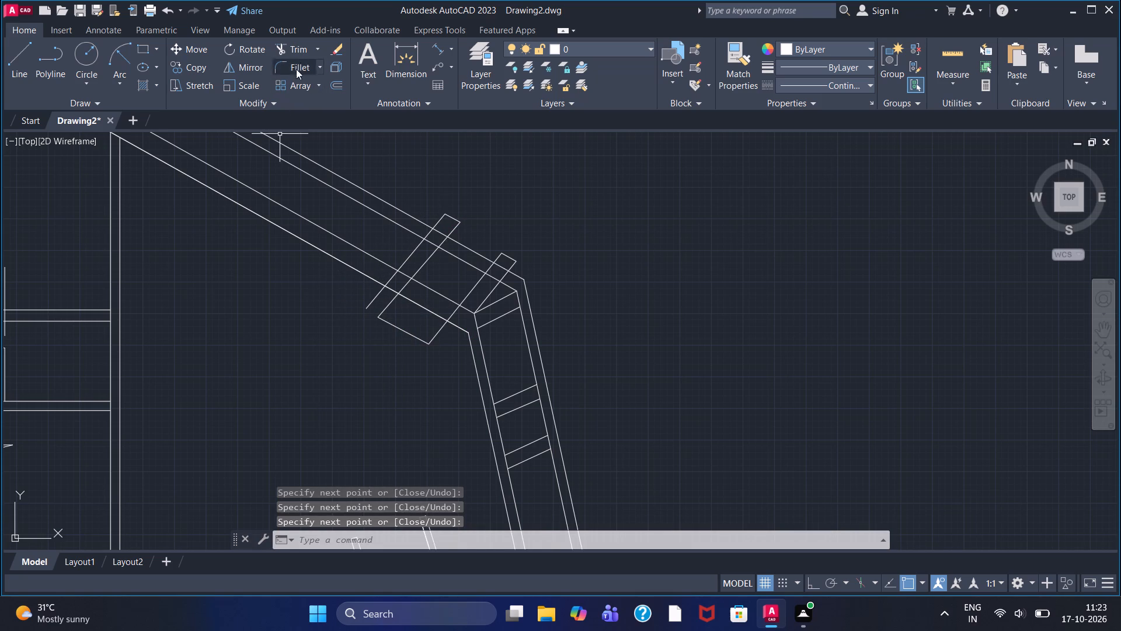
Trim the new diagonals' inner ends back to the wall's second inner line and remove the segment connecting them.
click(294, 48)
click(372, 303)
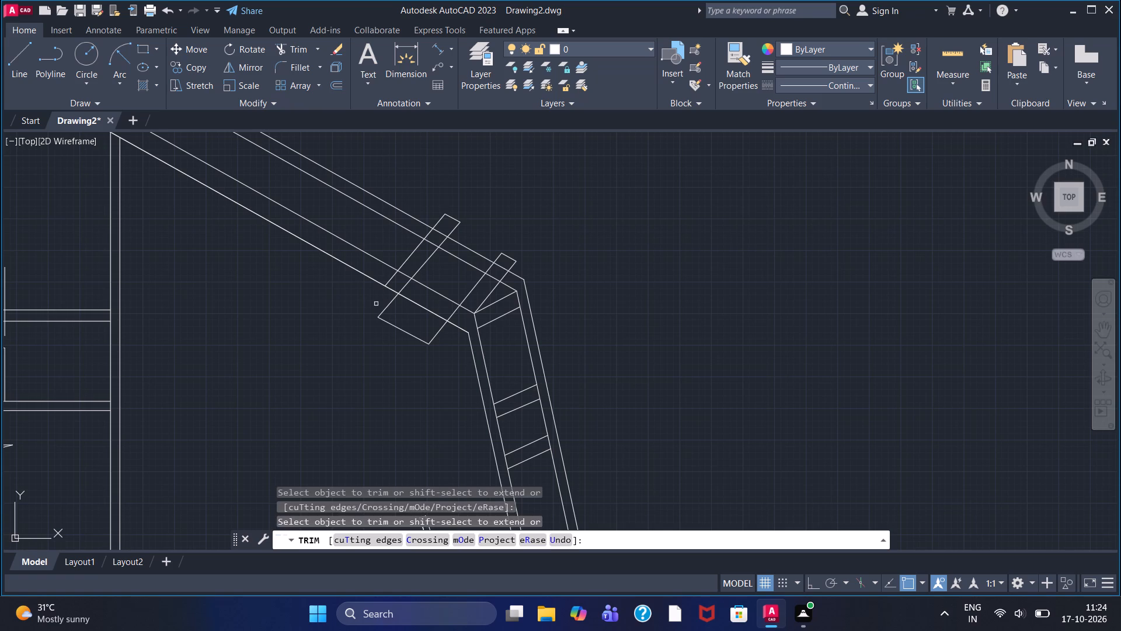
click(384, 308)
click(384, 323)
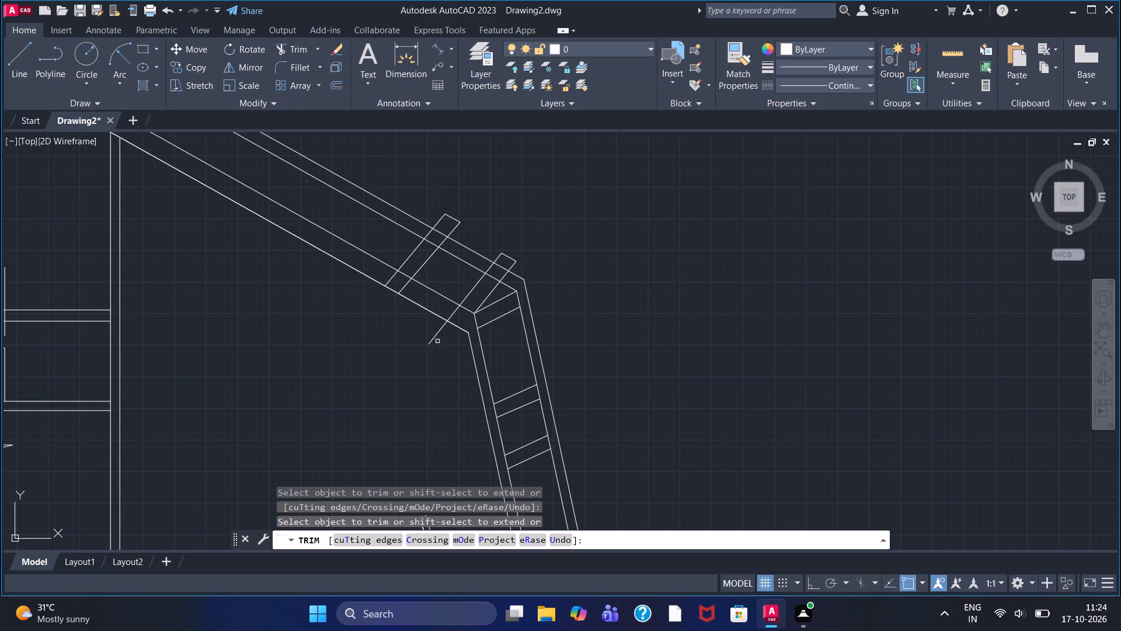
click(437, 333)
click(455, 311)
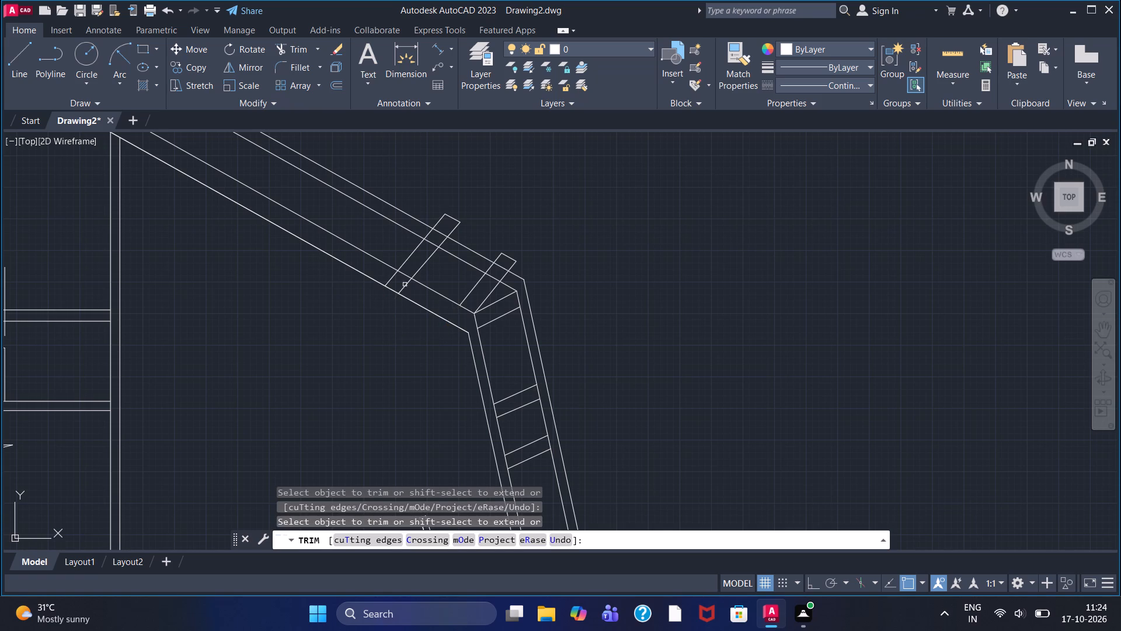
click(392, 276)
click(406, 284)
Trim the diagonals' outer overhangs back to the outermost wall line and remove the two short connecting segments.
click(443, 216)
right_click(443, 216)
click(471, 182)
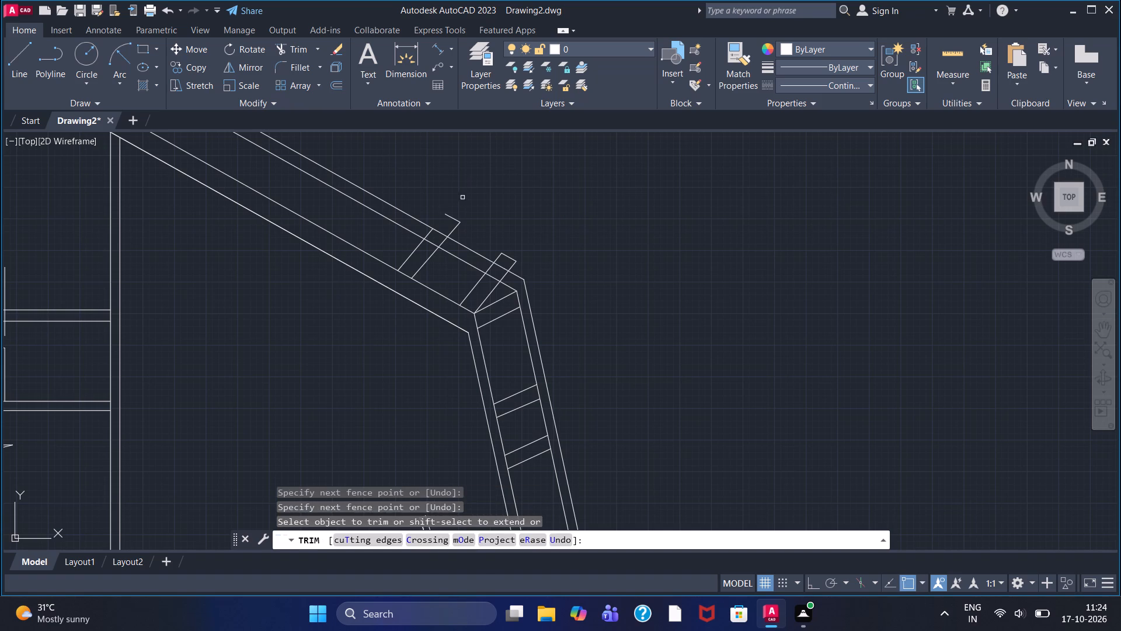
click(452, 218)
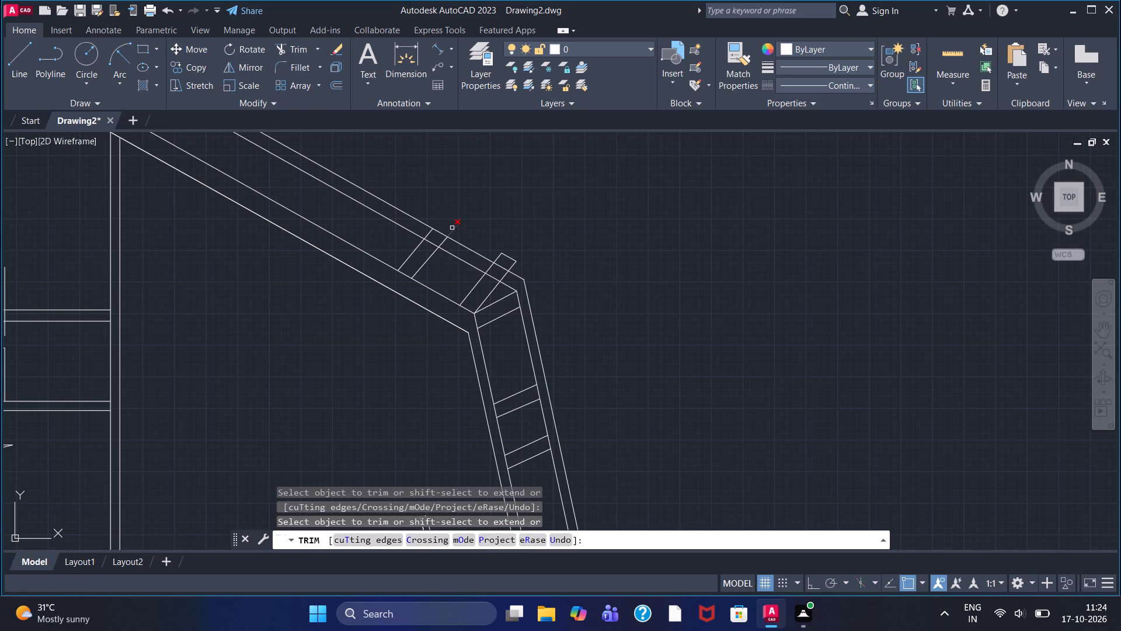
click(452, 228)
click(497, 255)
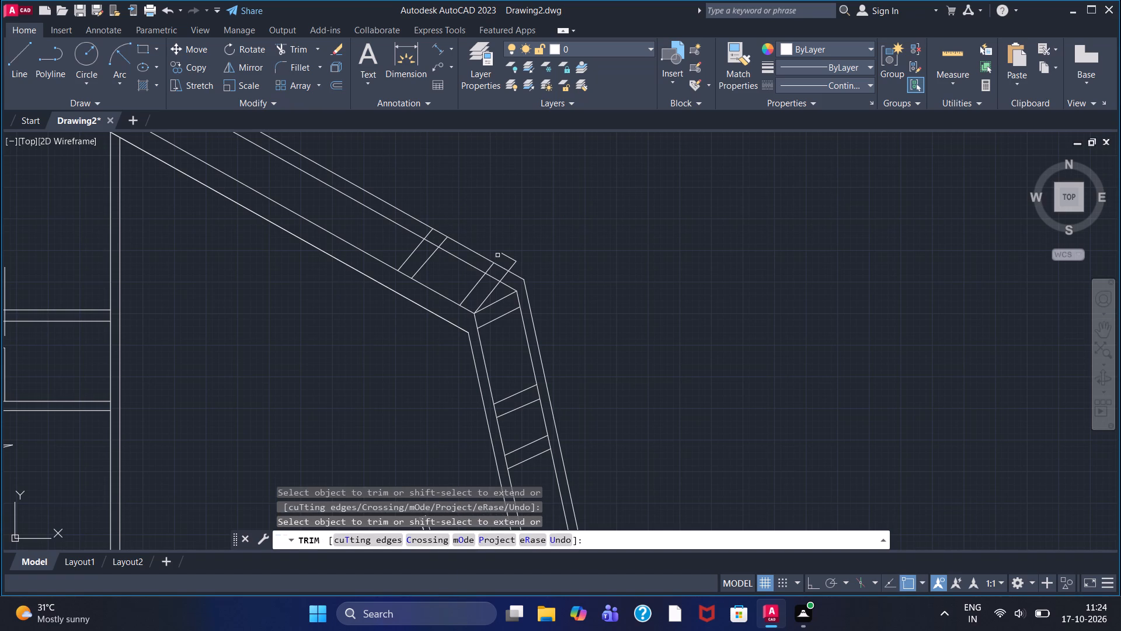
click(504, 256)
click(511, 264)
Trim the four diagonals between the wall's two outer lines so they span only between the two middle lines.
scroll(510, 268, up, 1)
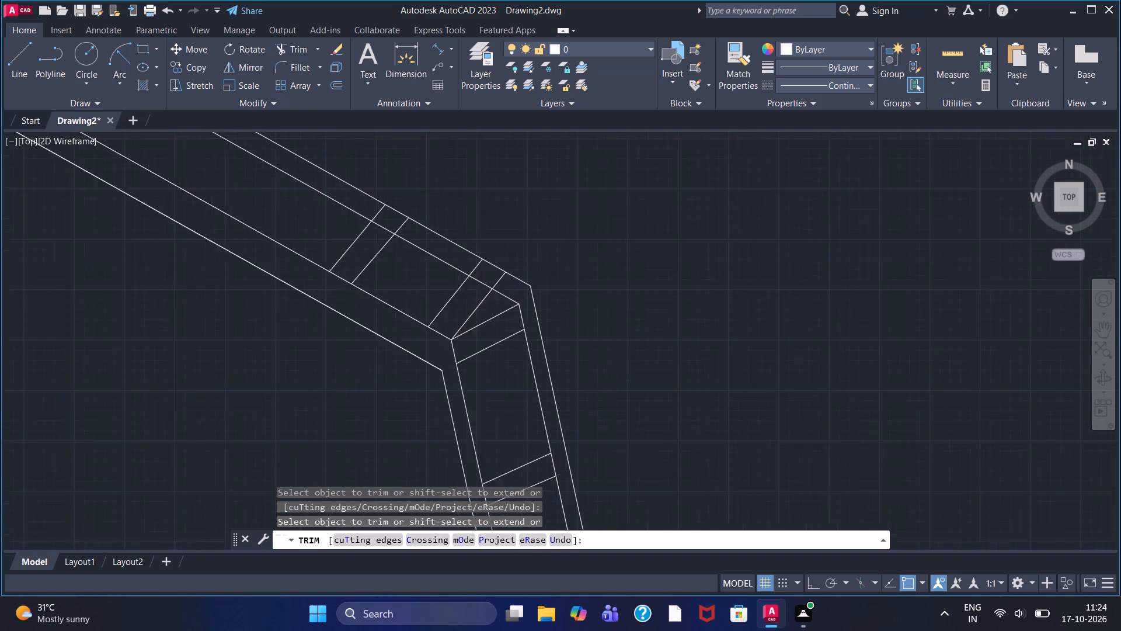
scroll(510, 268, up, 1)
click(489, 287)
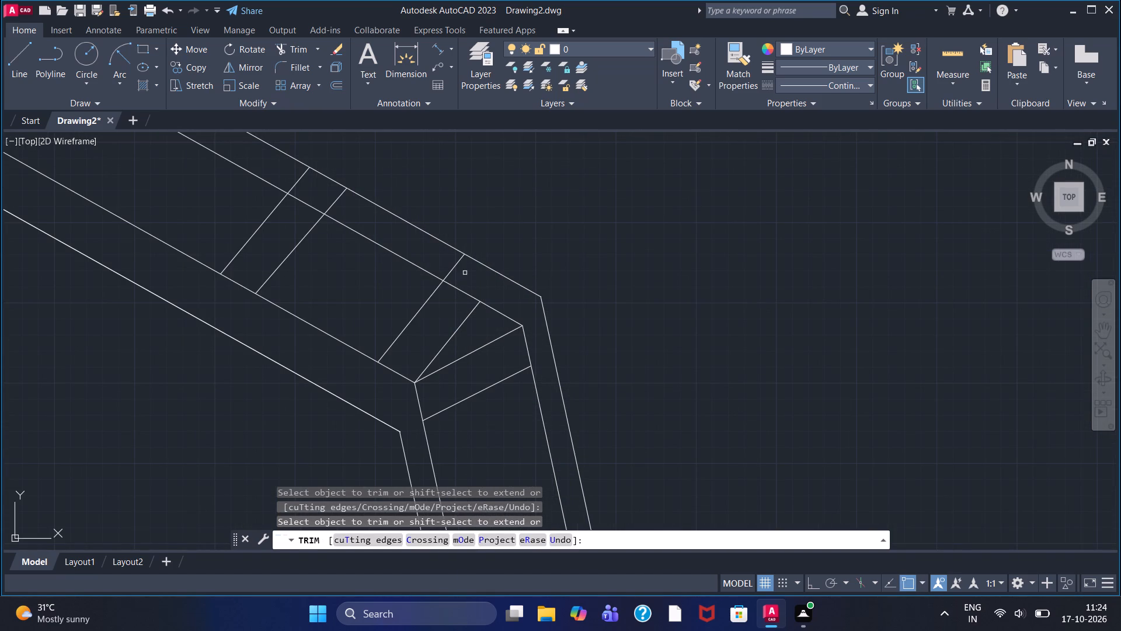
click(458, 263)
click(335, 202)
click(308, 171)
Examine the whole plan and the cross strips around the outer wall's upper bend.
scroll(401, 243, down, 2)
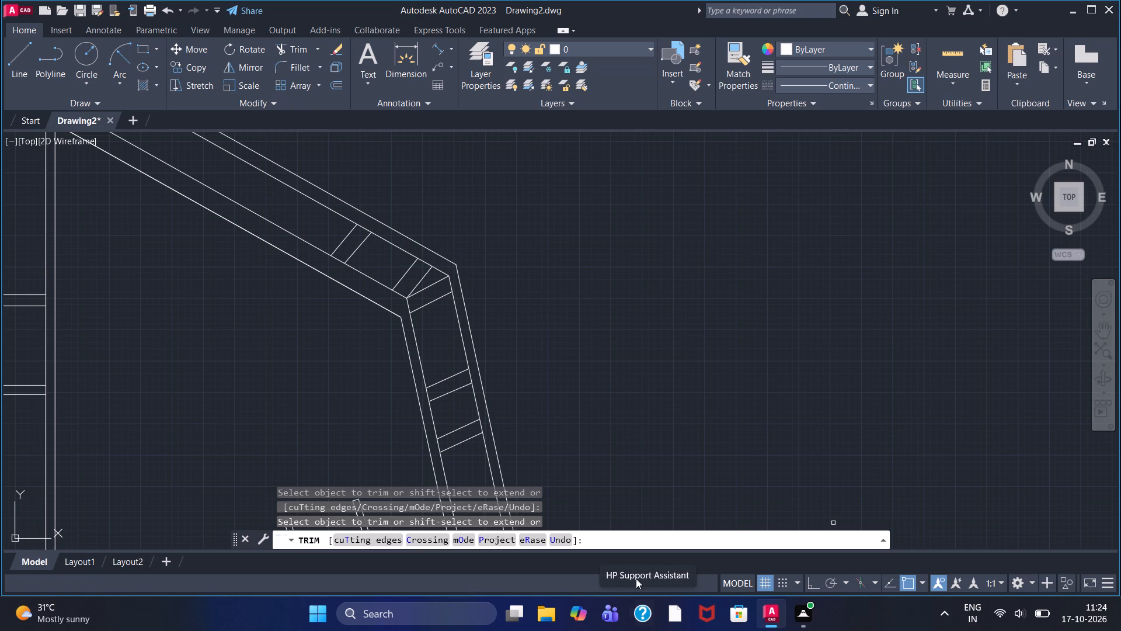
scroll(999, 490, down, 1)
scroll(997, 490, up, 1)
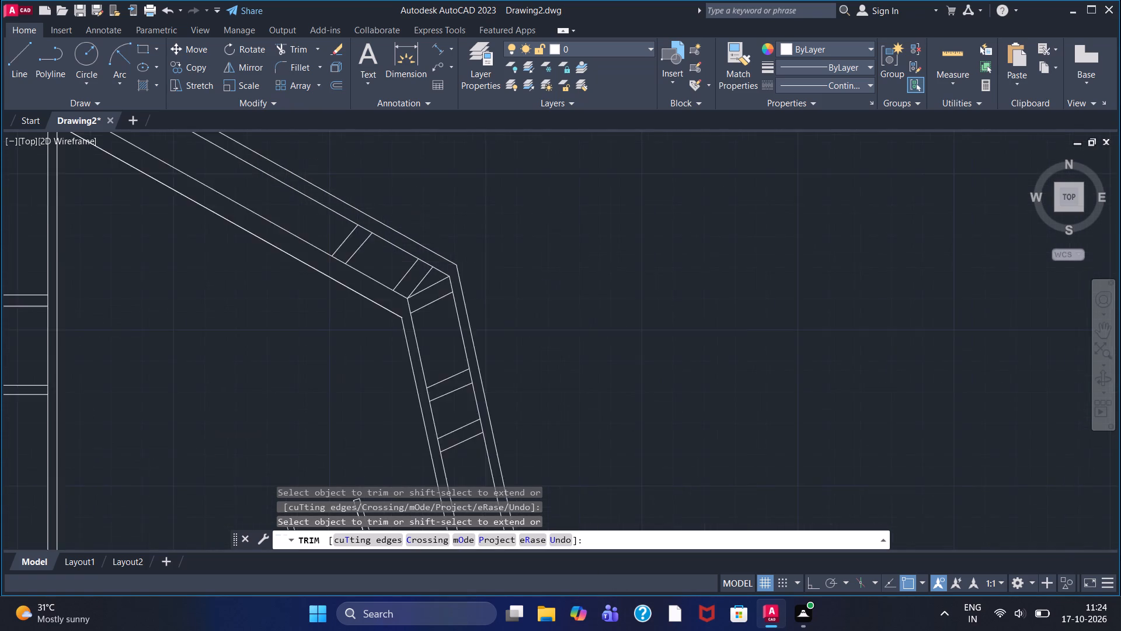
scroll(997, 490, up, 1)
scroll(997, 490, down, 2)
scroll(997, 490, up, 4)
scroll(905, 474, down, 6)
middle_drag(818, 294, 772, 165)
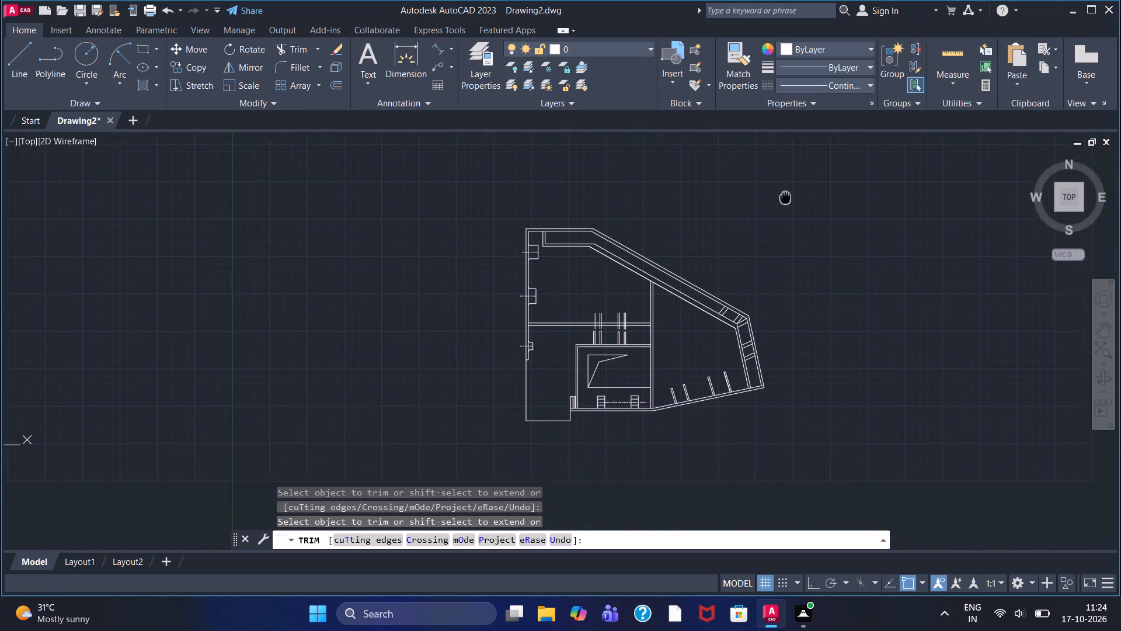
middle_drag(772, 165, 766, 152)
scroll(671, 209, up, 1)
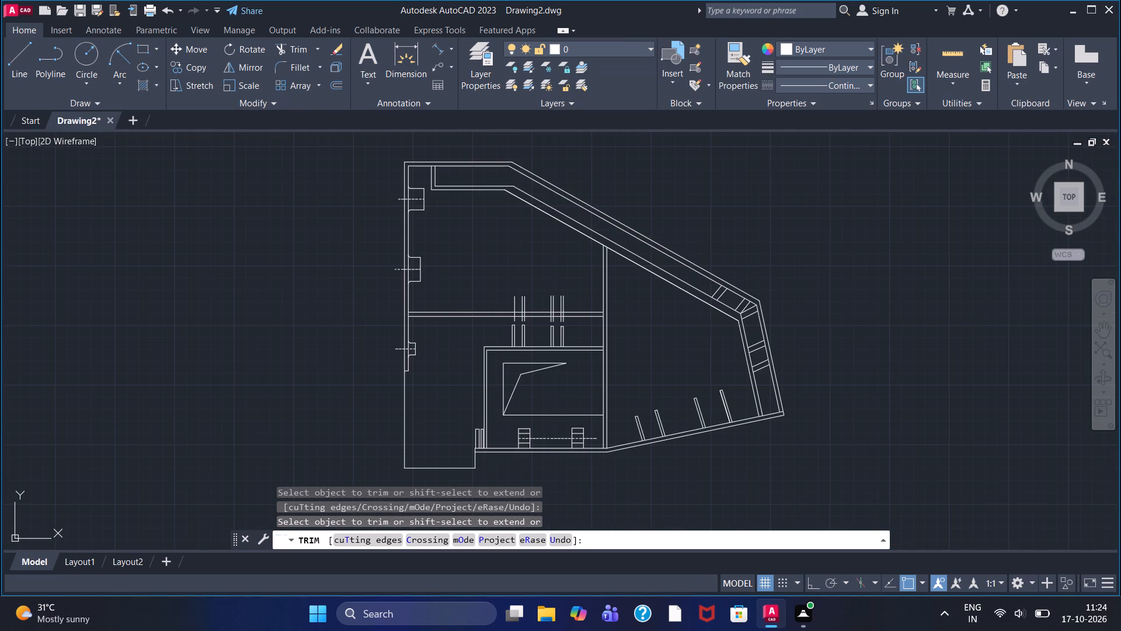
scroll(722, 160, down, 1)
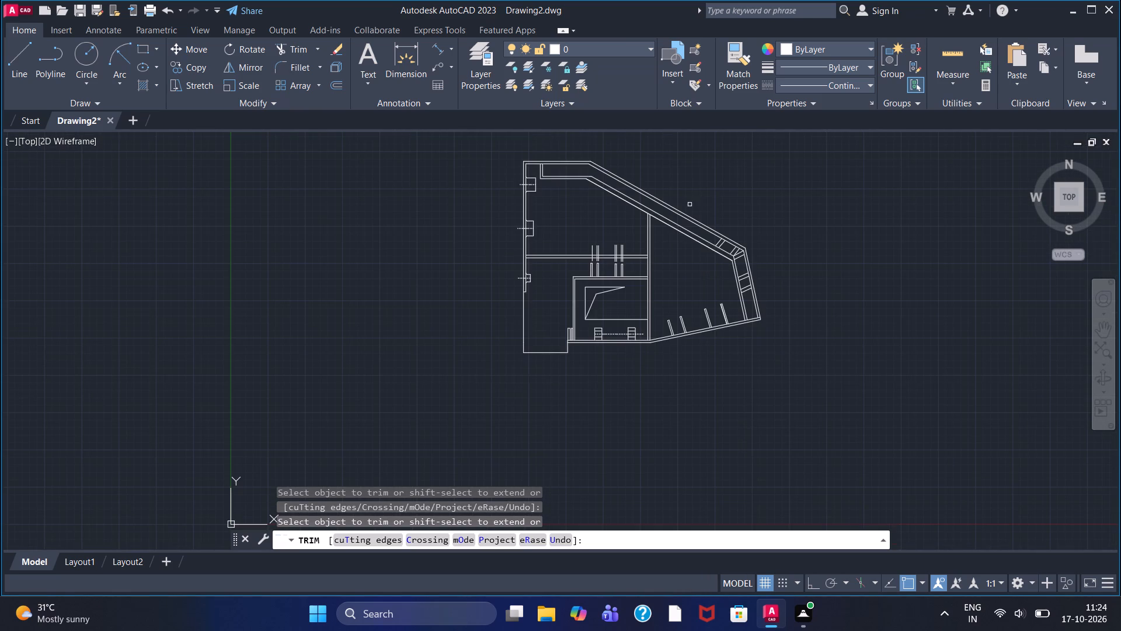
scroll(720, 188, up, 2)
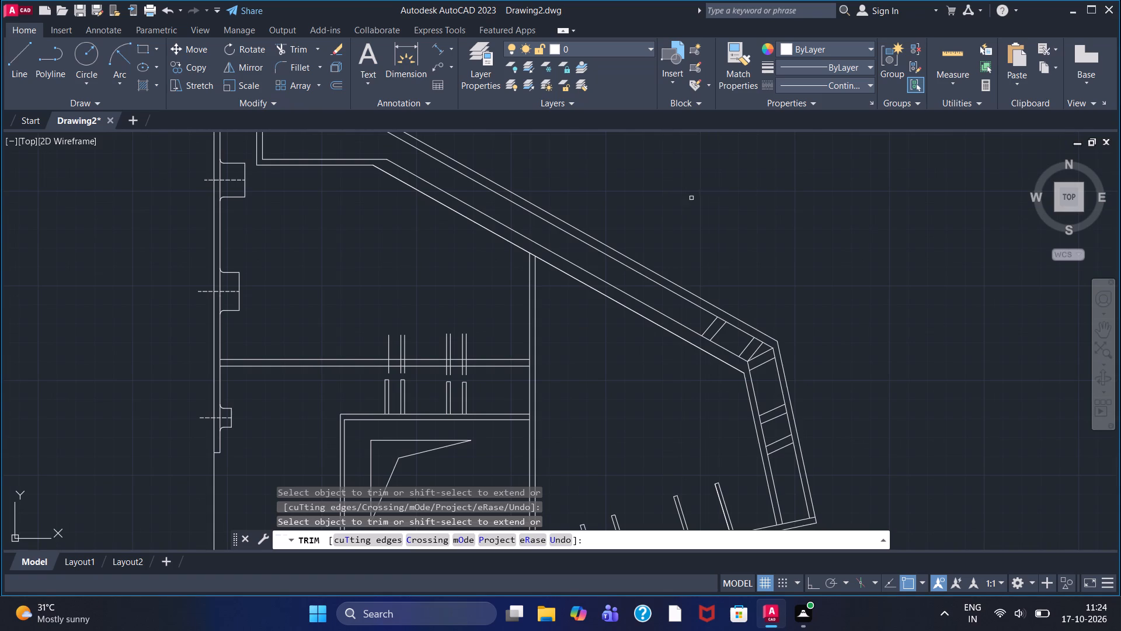
scroll(661, 216, down, 1)
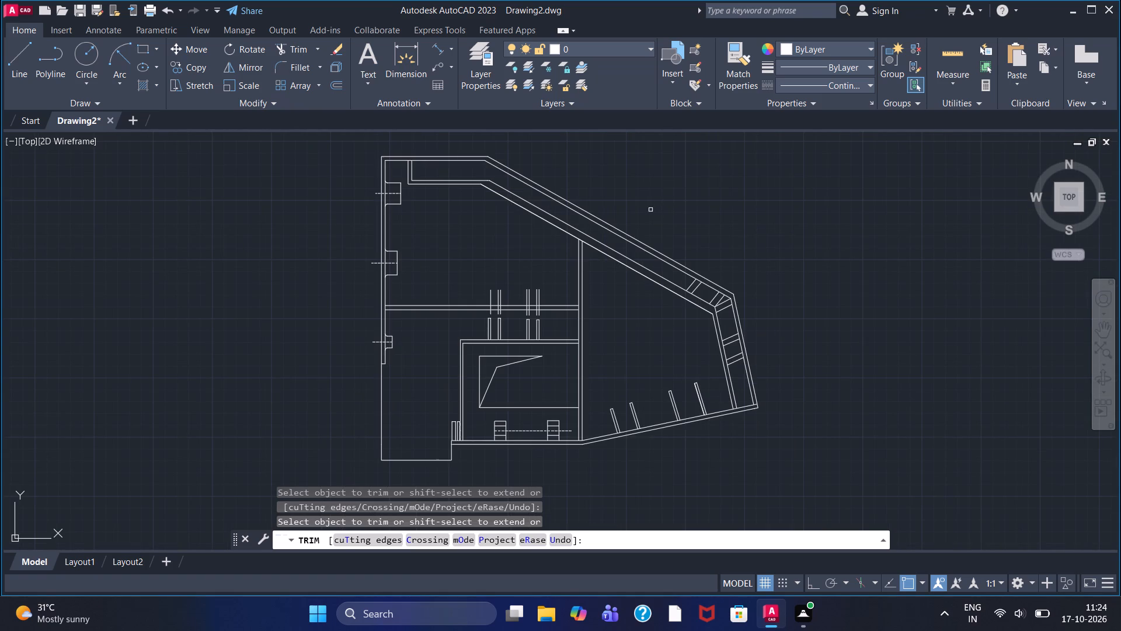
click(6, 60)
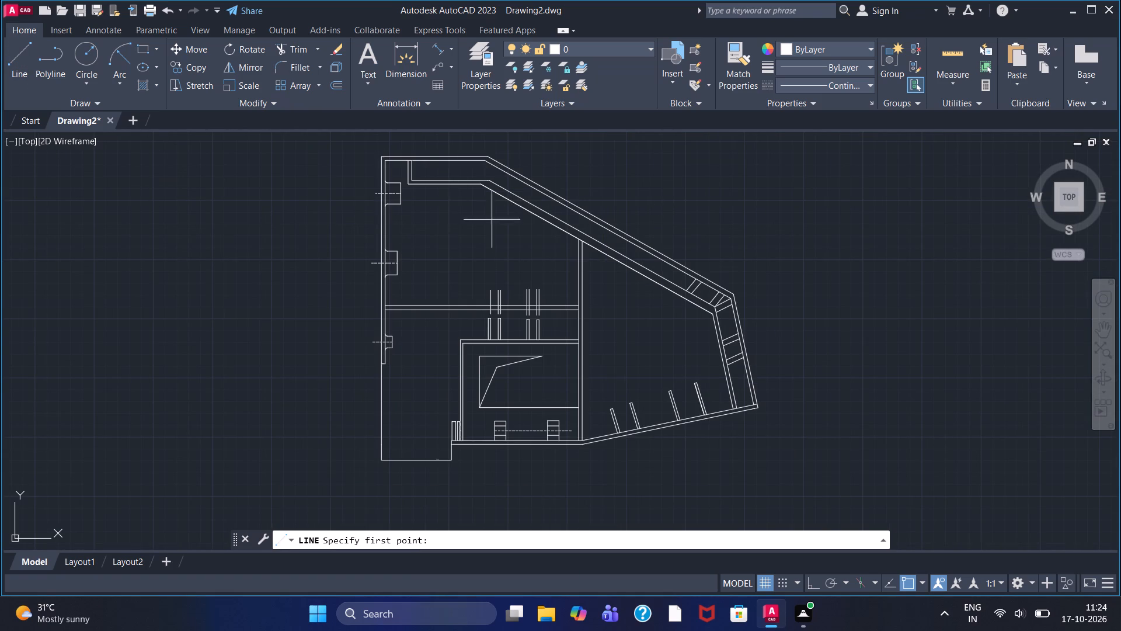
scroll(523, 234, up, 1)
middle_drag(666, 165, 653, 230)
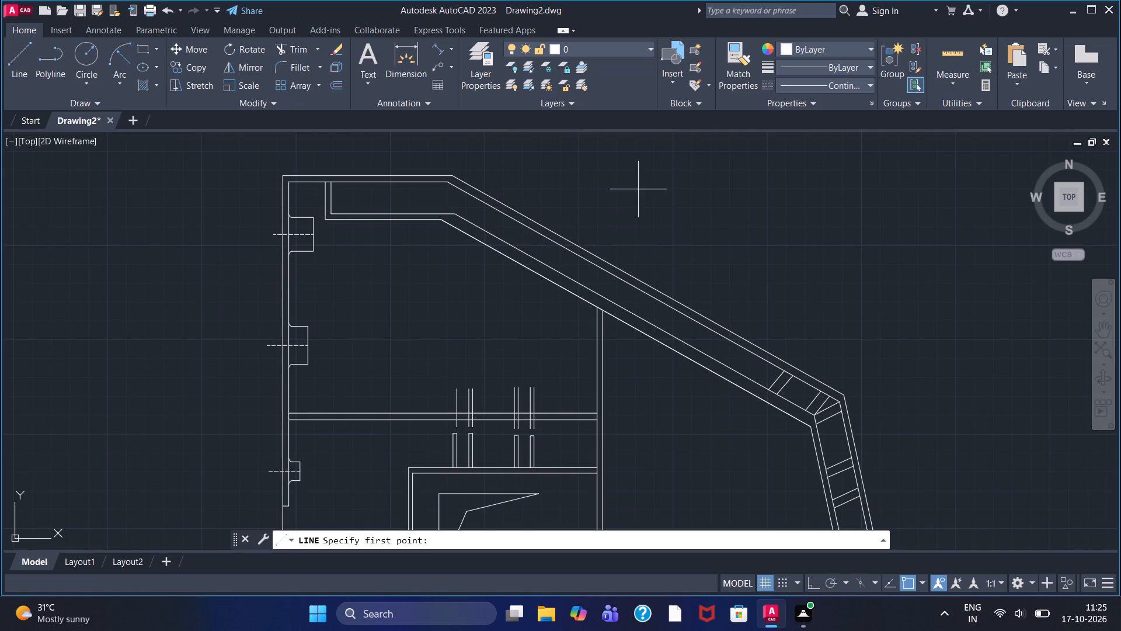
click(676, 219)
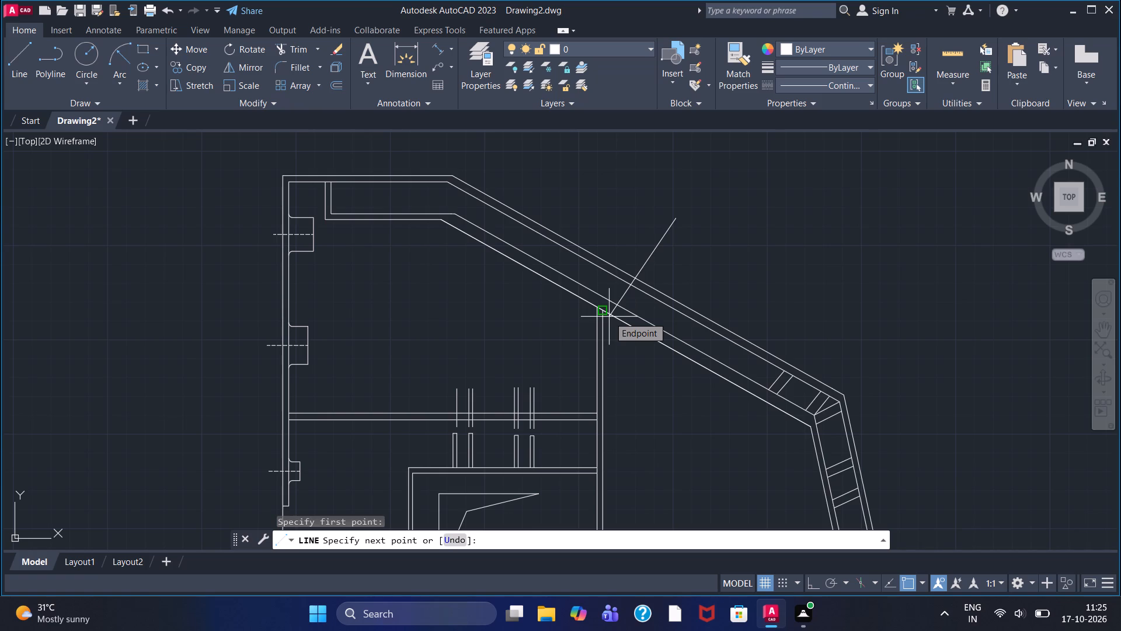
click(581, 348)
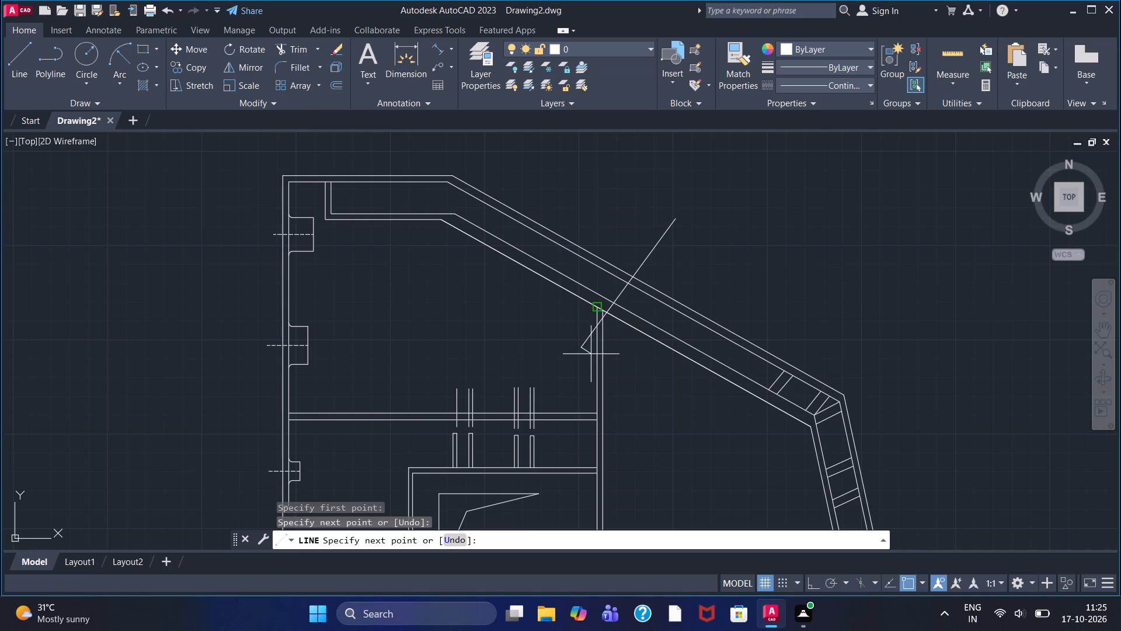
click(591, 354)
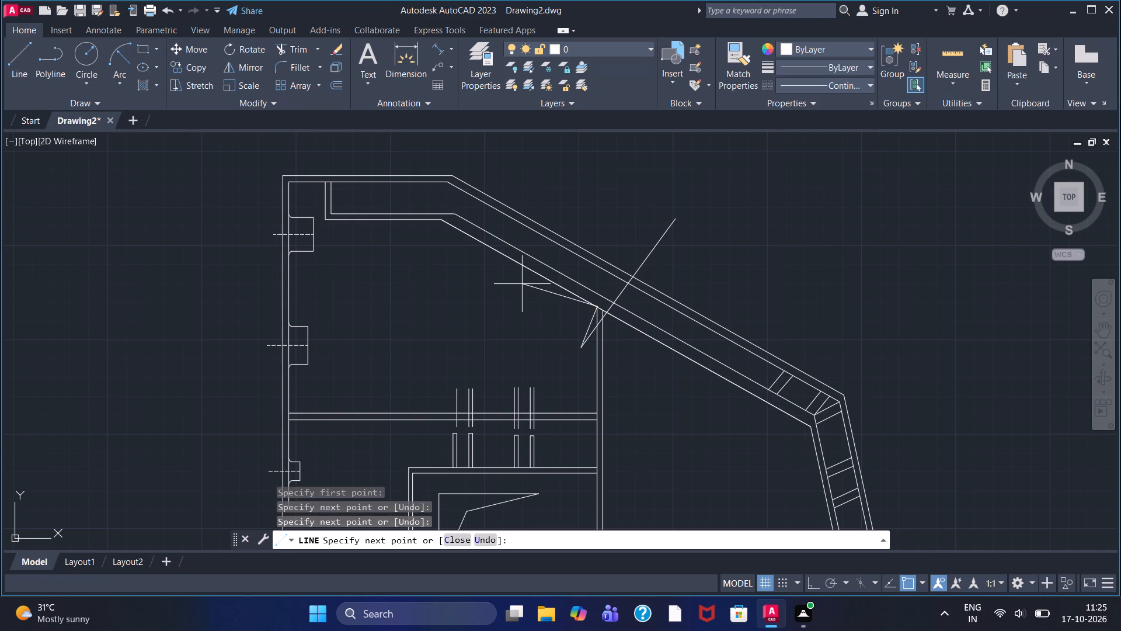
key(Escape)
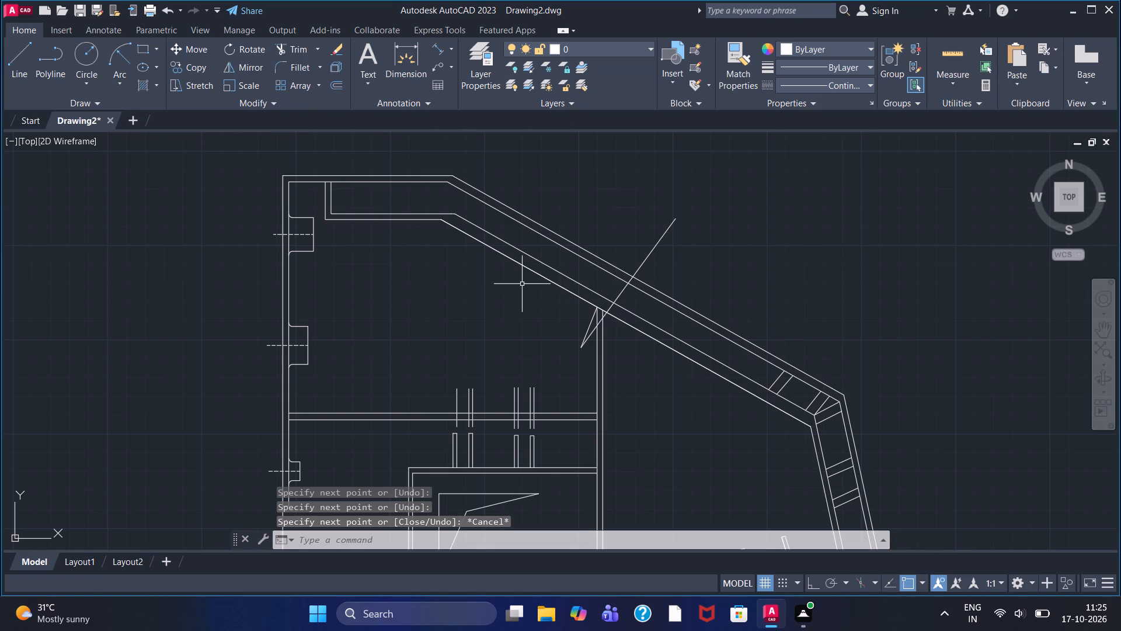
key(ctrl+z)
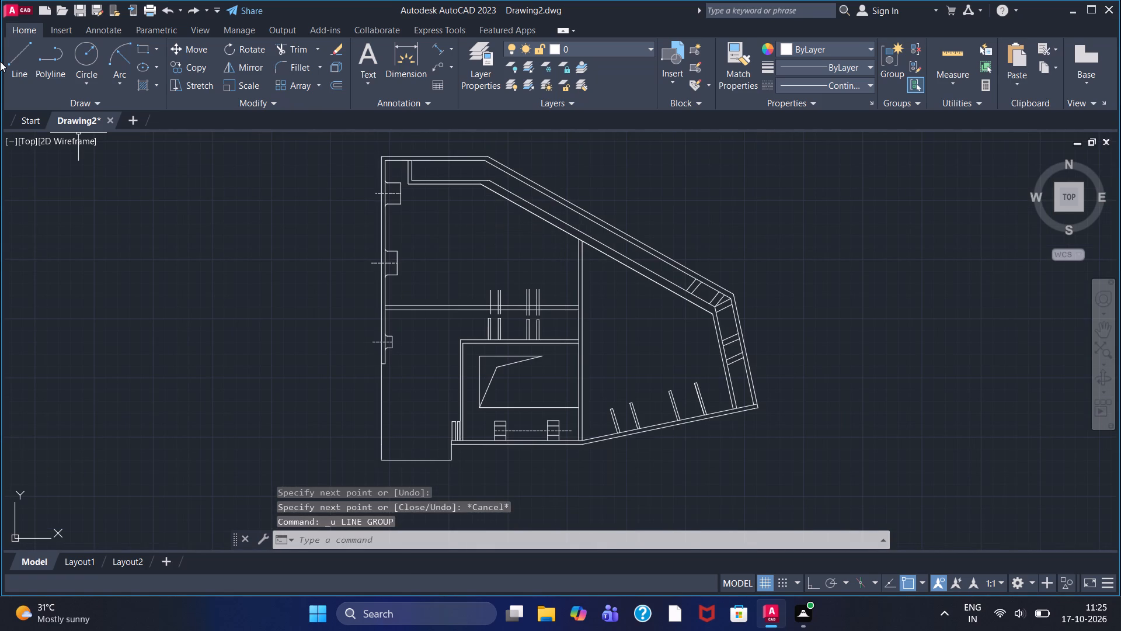
Draw a connected chain of lines forming two narrow diagonal pairs across the long slanted wall, just beyond the vertical partition's top.
click(13, 48)
scroll(582, 213, up, 2)
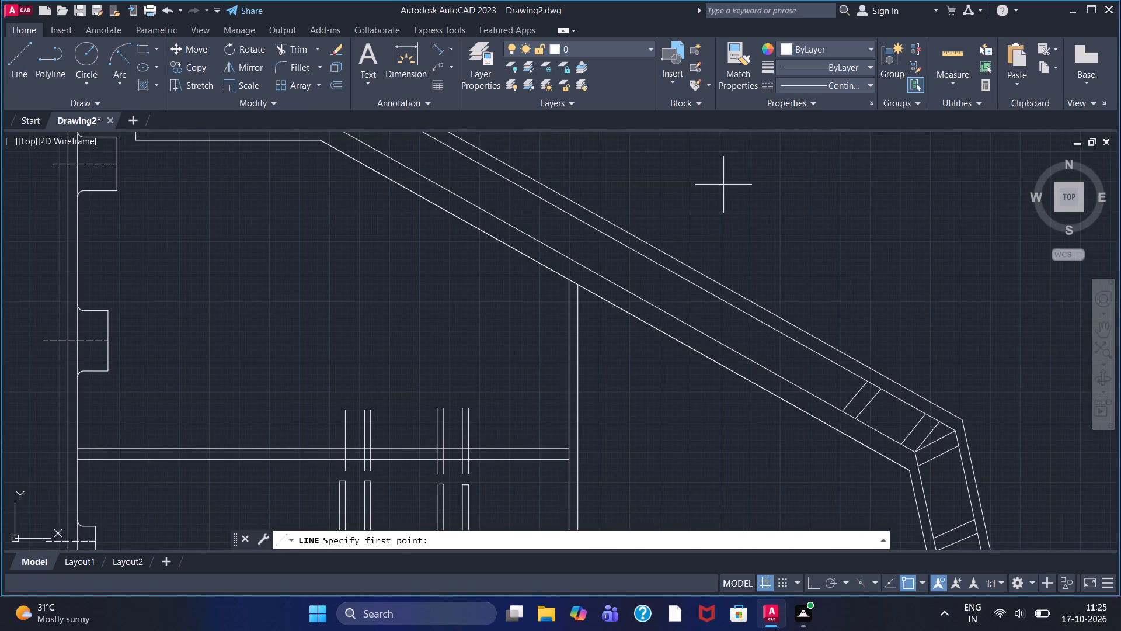
click(691, 179)
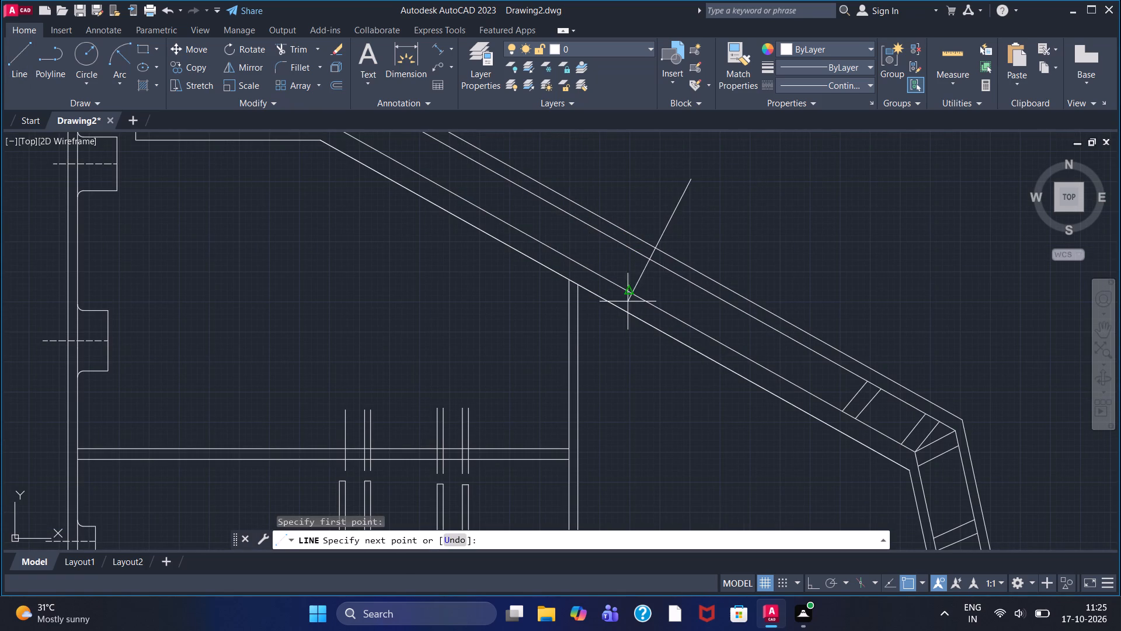
click(598, 346)
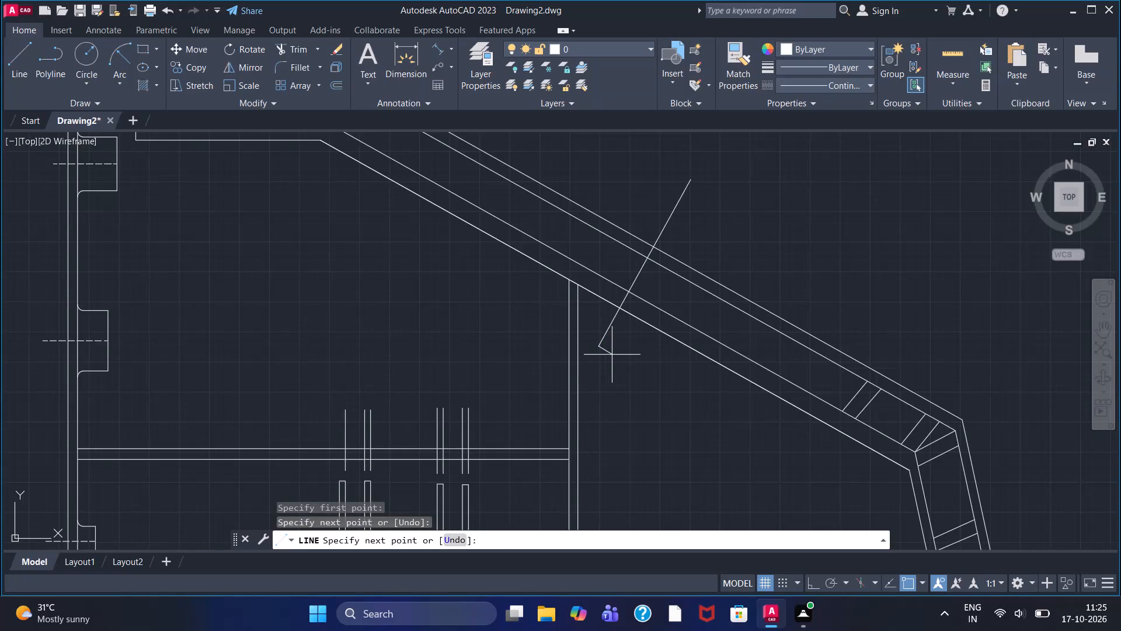
click(612, 355)
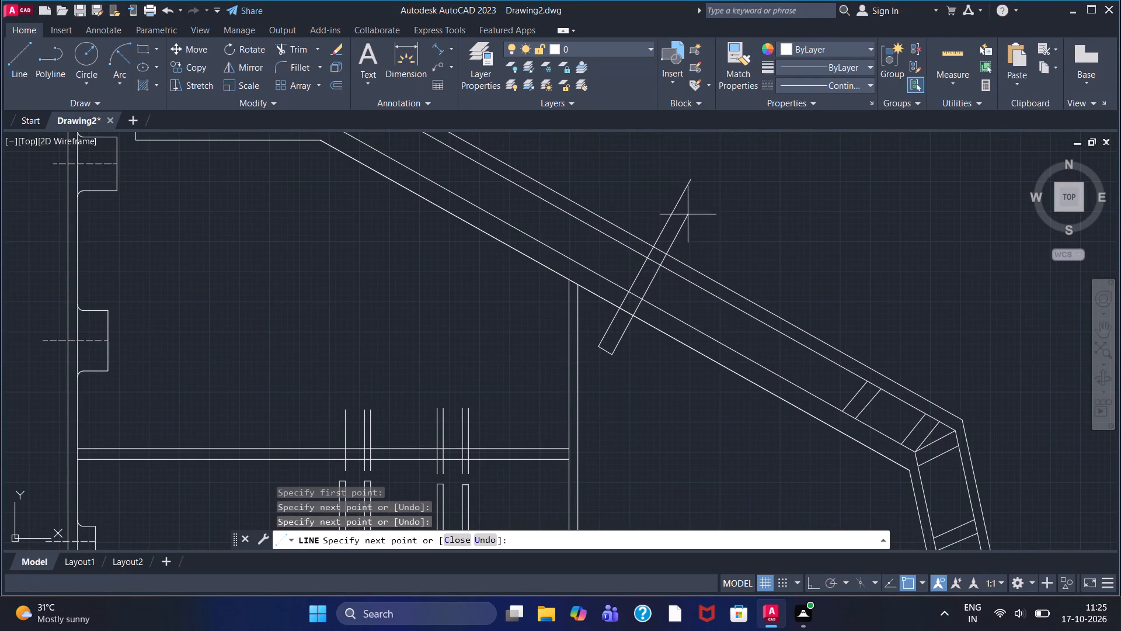
click(706, 184)
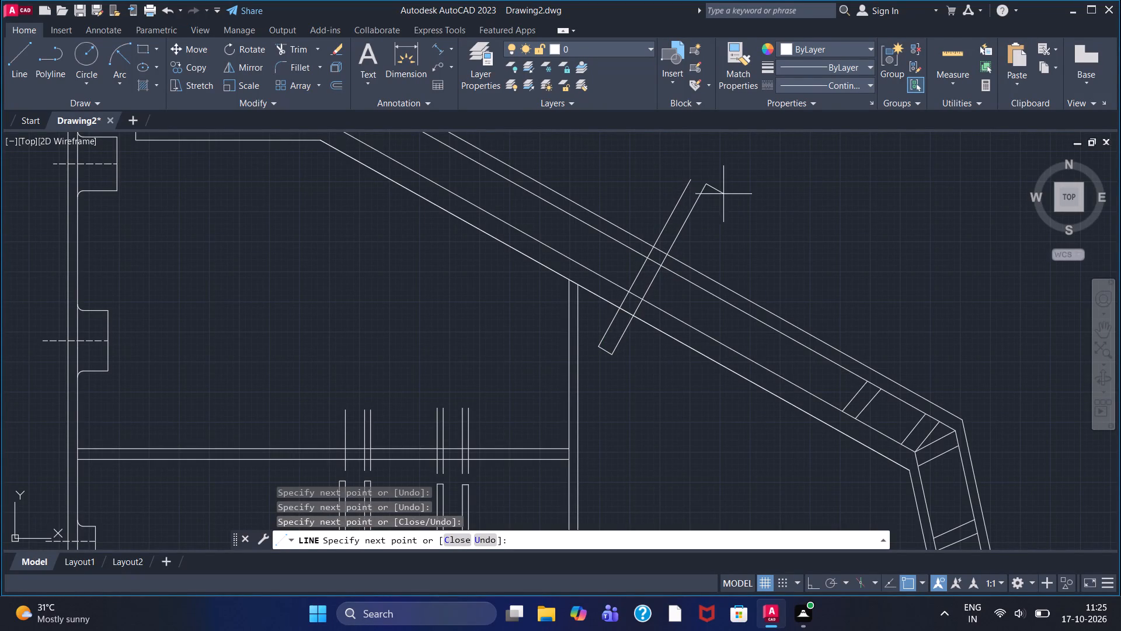
click(765, 219)
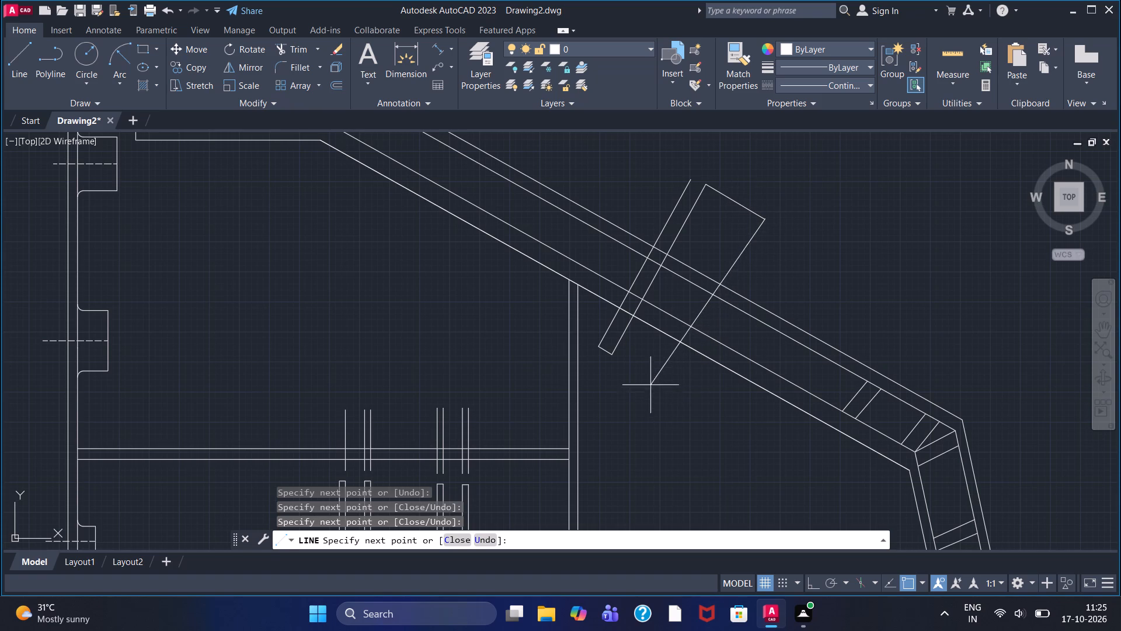
click(669, 381)
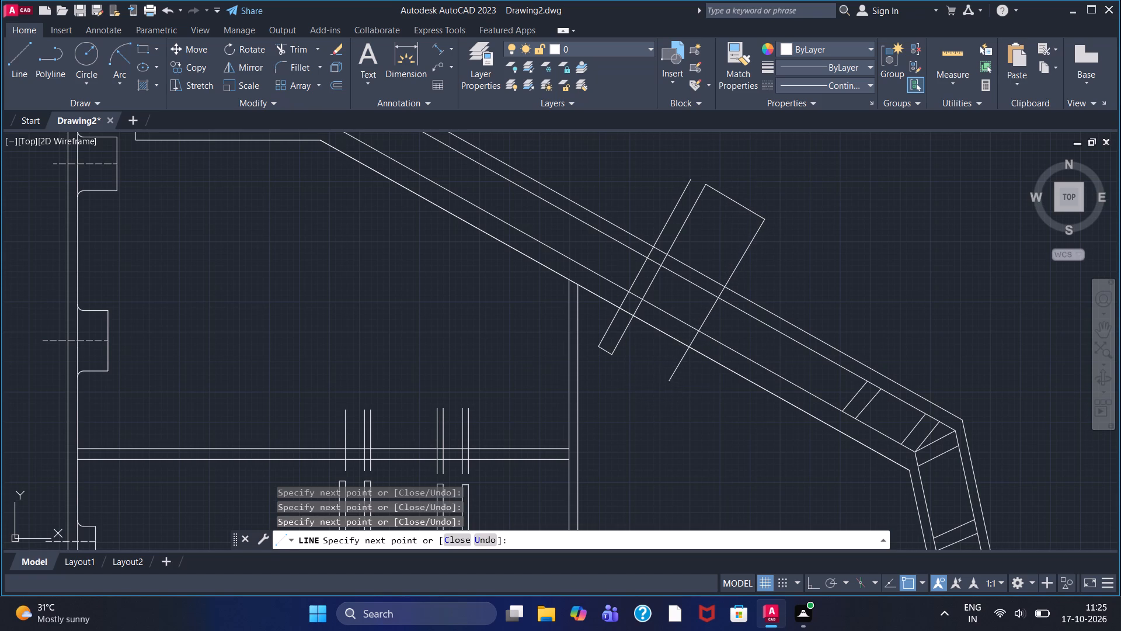
click(681, 389)
click(774, 228)
right_click(774, 228)
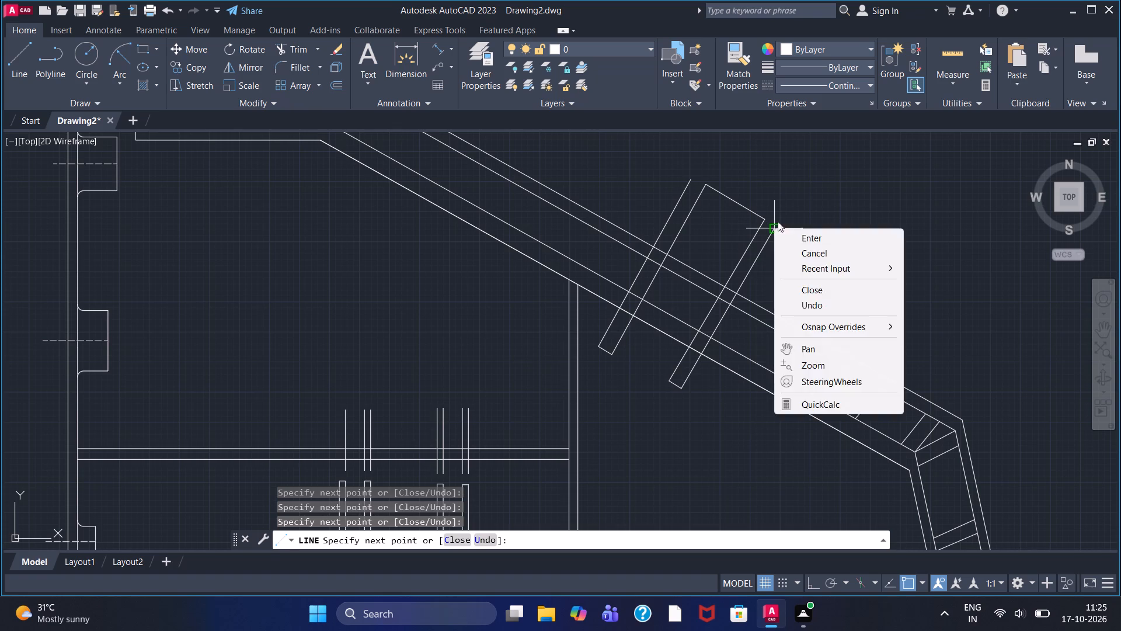
right_click(799, 200)
click(806, 208)
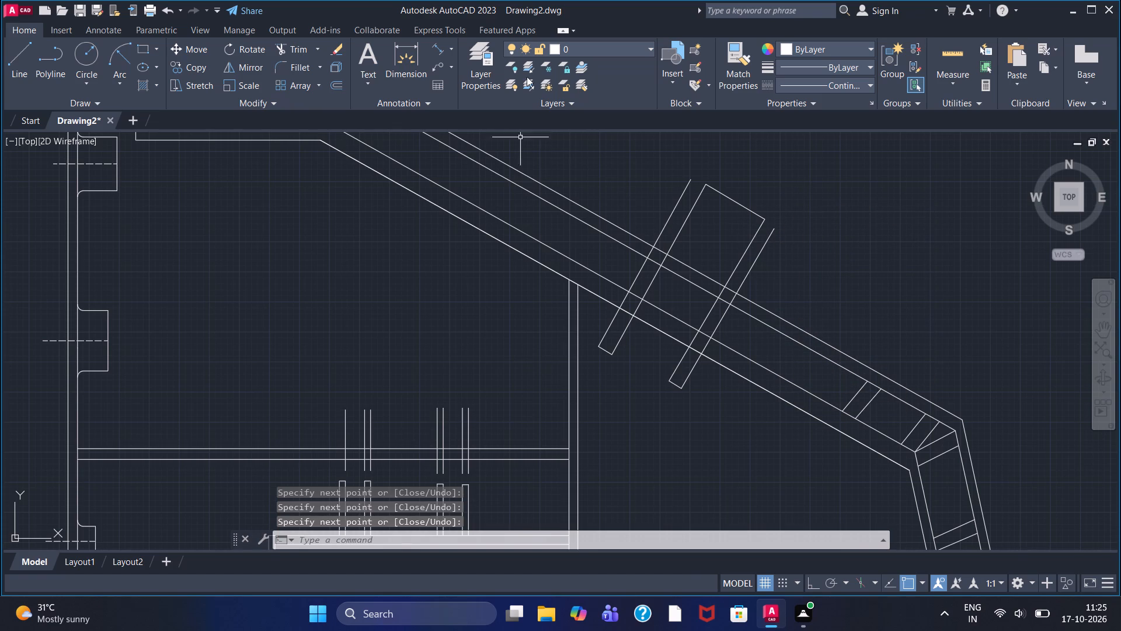
Trim the new diagonals' outer overhangs back to the outermost wall line and remove the segment connecting the two pairs.
click(296, 43)
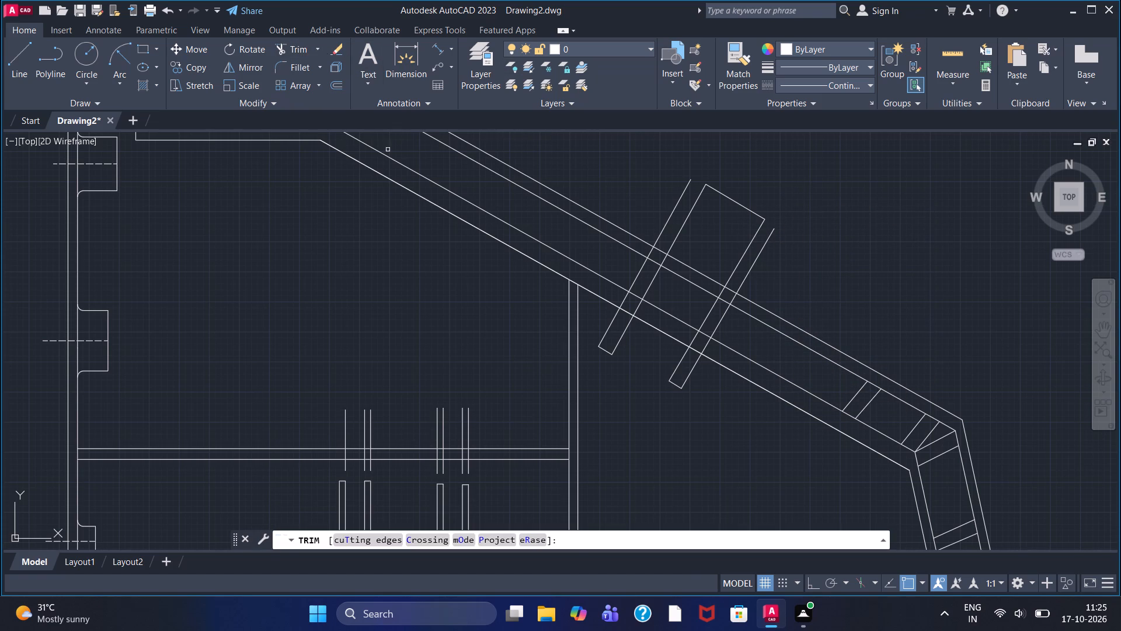
click(679, 196)
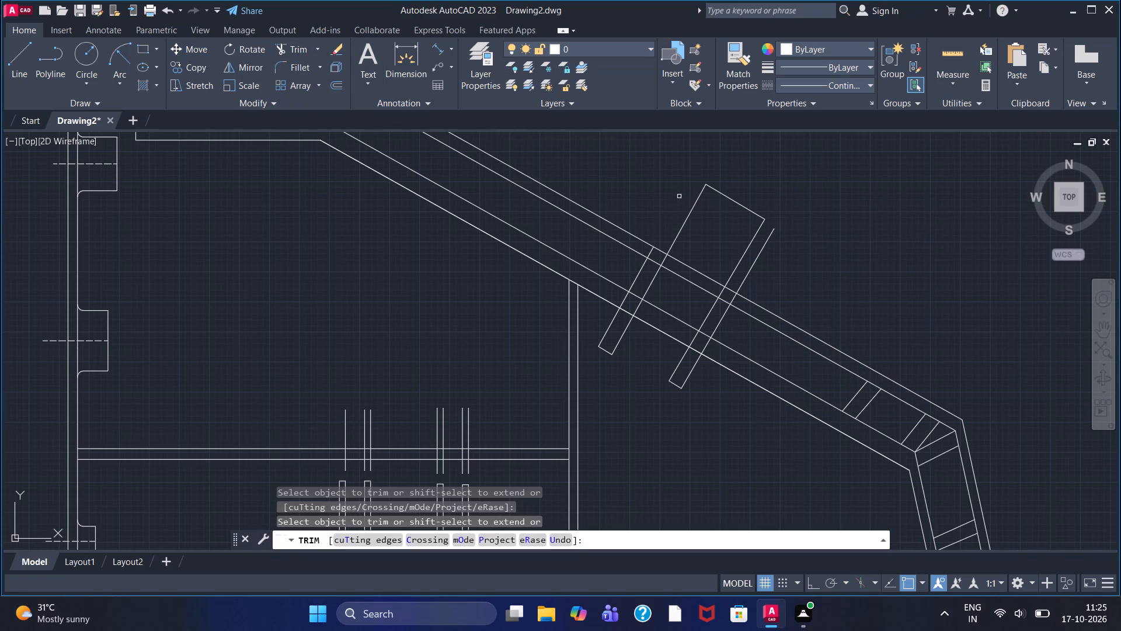
click(694, 202)
click(709, 189)
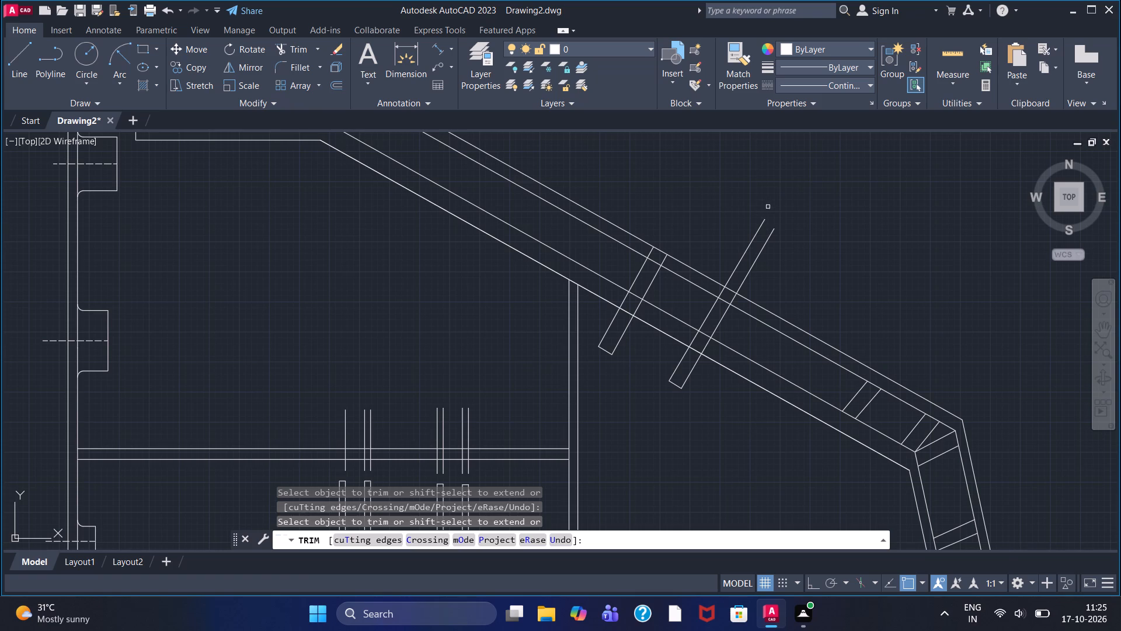
click(759, 231)
click(765, 245)
Trim the four diagonals' inner overhangs back to the innermost wall line and remove the two short end segments.
scroll(652, 292, up, 2)
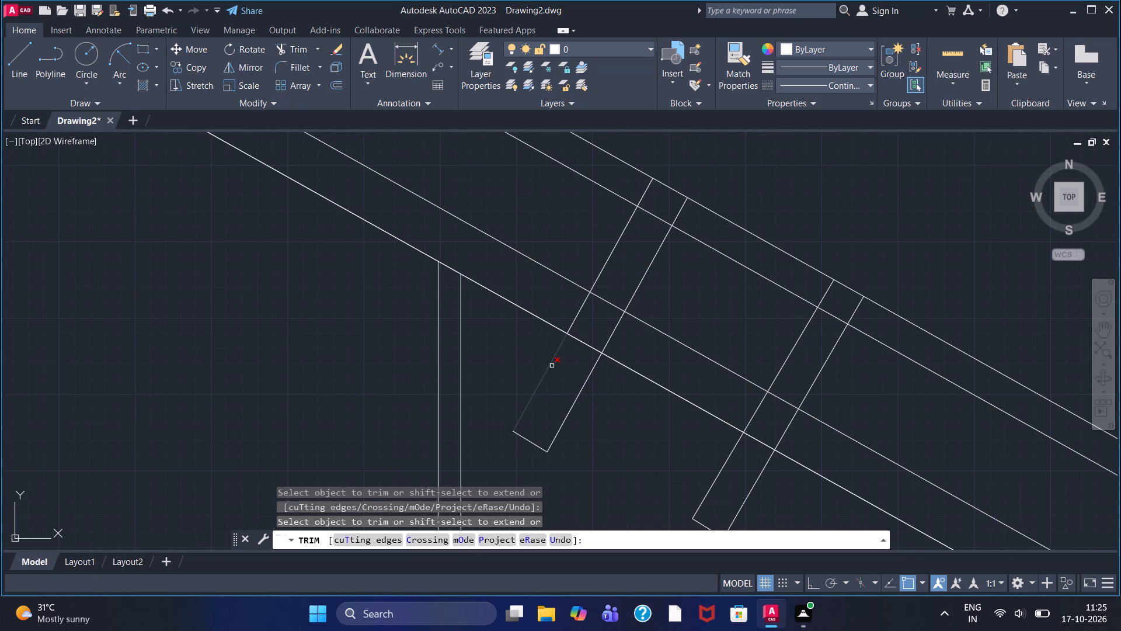
click(552, 366)
click(576, 401)
click(539, 449)
click(727, 459)
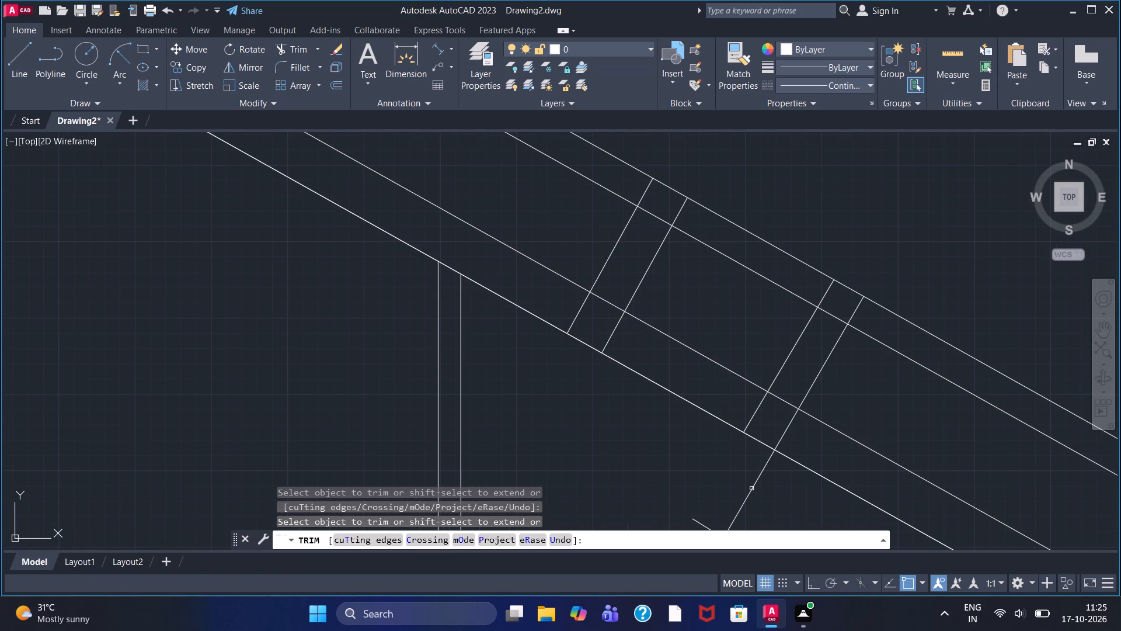
click(752, 488)
middle_drag(739, 492, 736, 417)
click(711, 456)
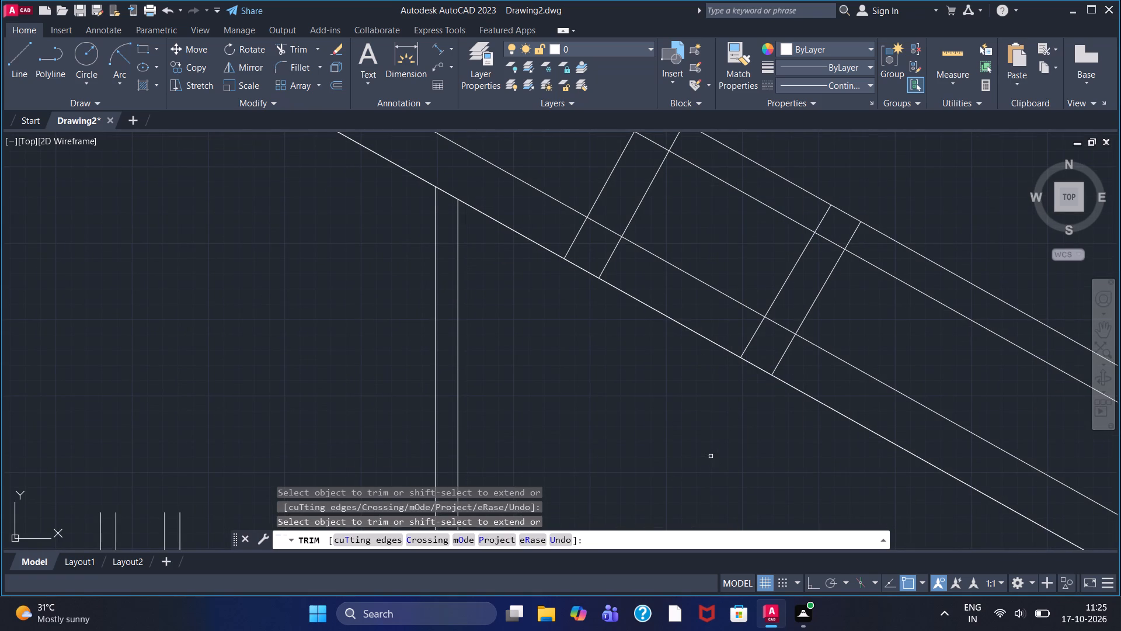
Trim the four diagonals' remaining ends so both strips span only between the slanted wall's two middle lines.
click(753, 339)
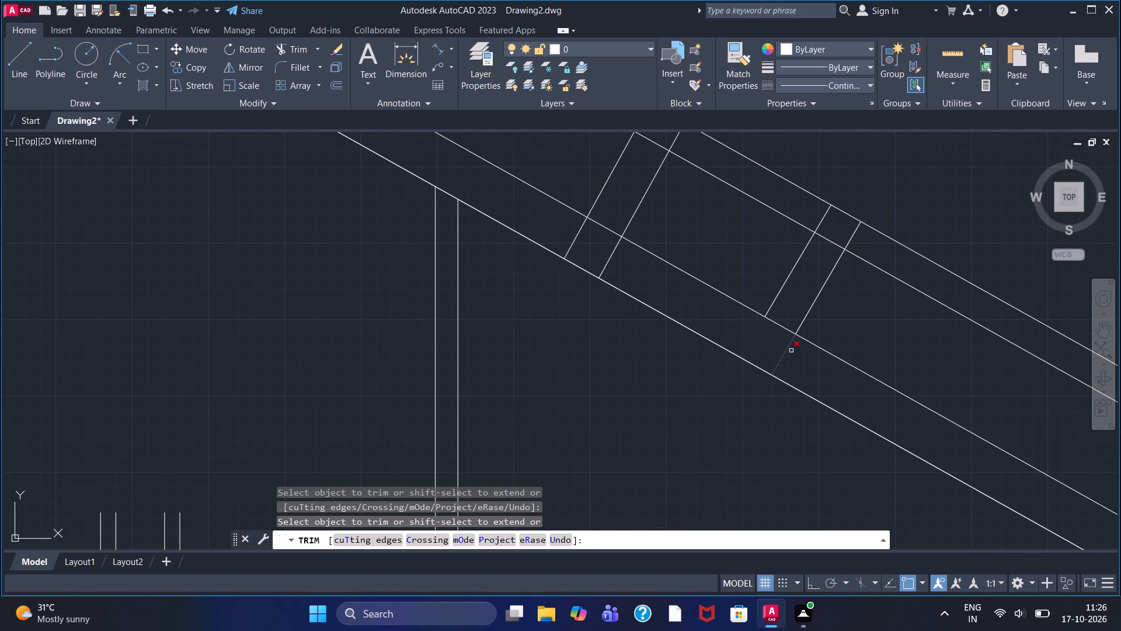
click(786, 351)
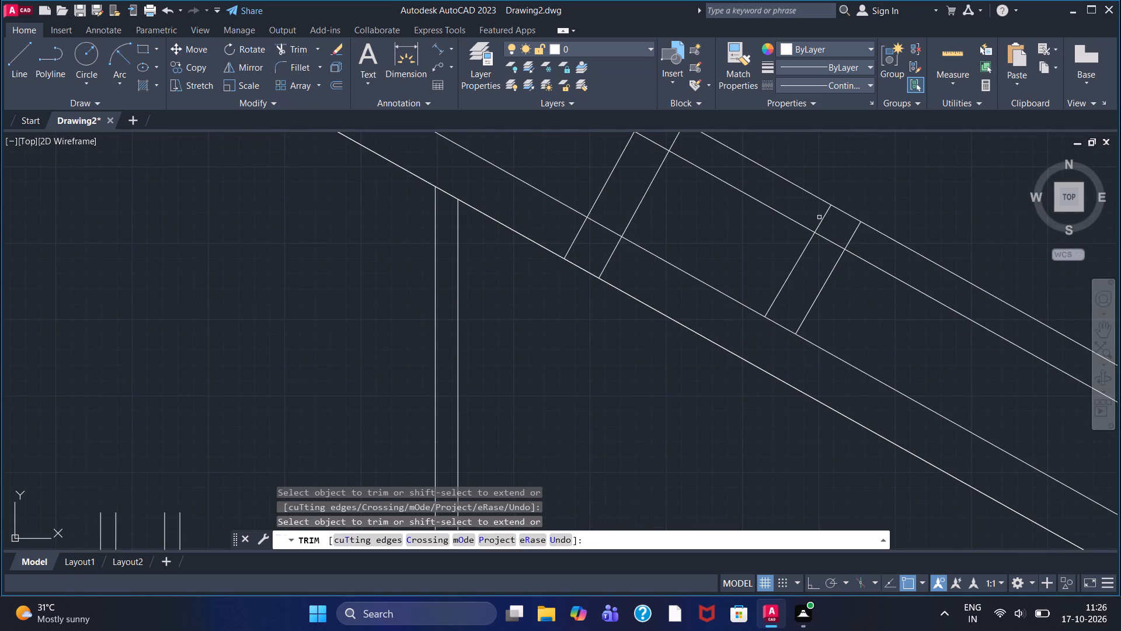
click(824, 219)
click(853, 231)
middle_drag(720, 218, 739, 282)
click(695, 199)
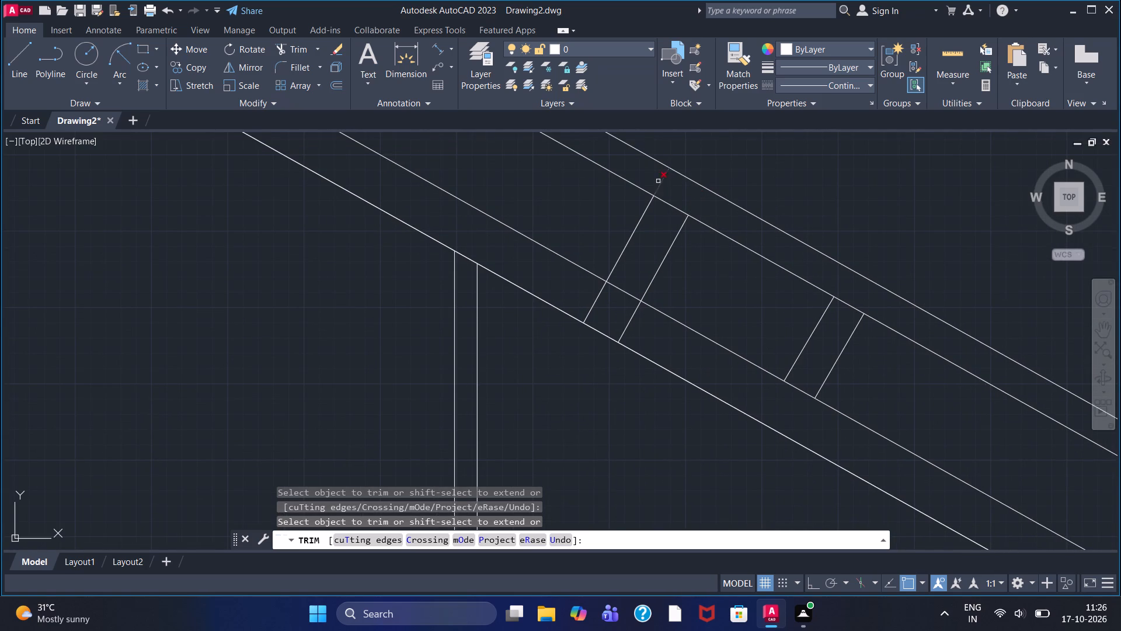
click(661, 183)
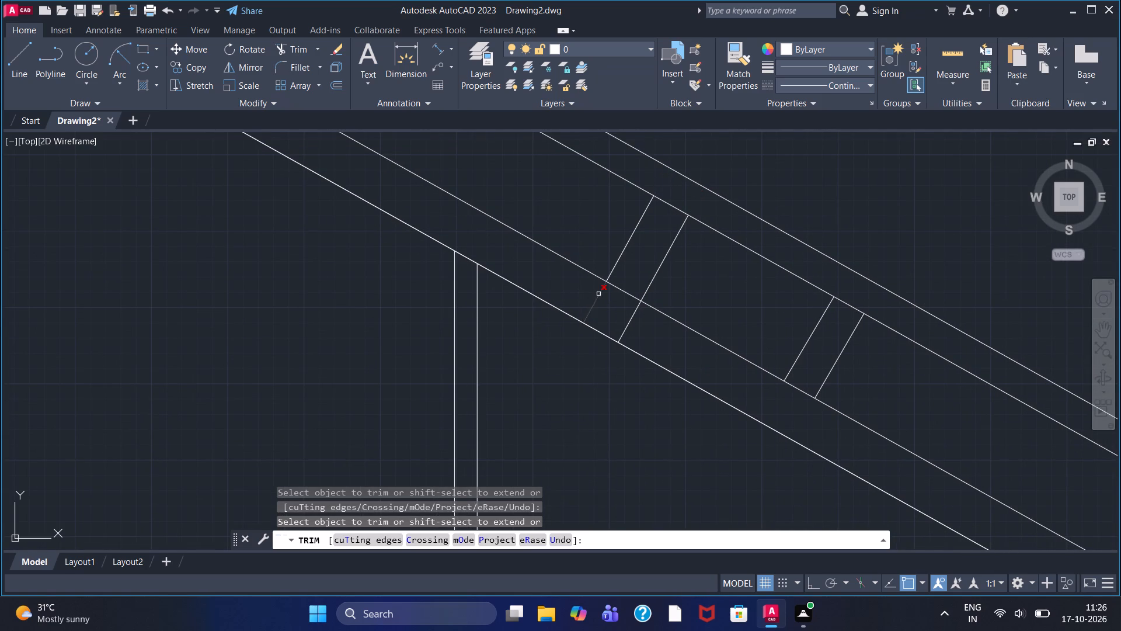
click(598, 294)
click(632, 321)
Draw a center-diameter circle about 30 units in diameter between the slanted wall's middle lines, beside the lower of the new strips.
scroll(632, 321, down, 2)
click(88, 67)
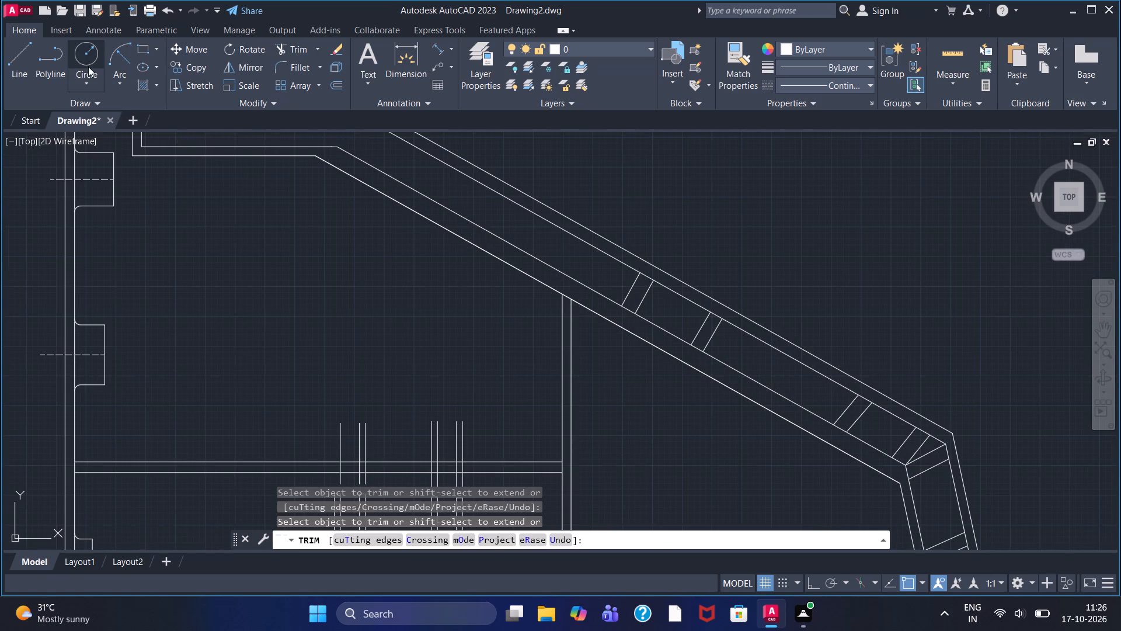
click(99, 92)
click(112, 136)
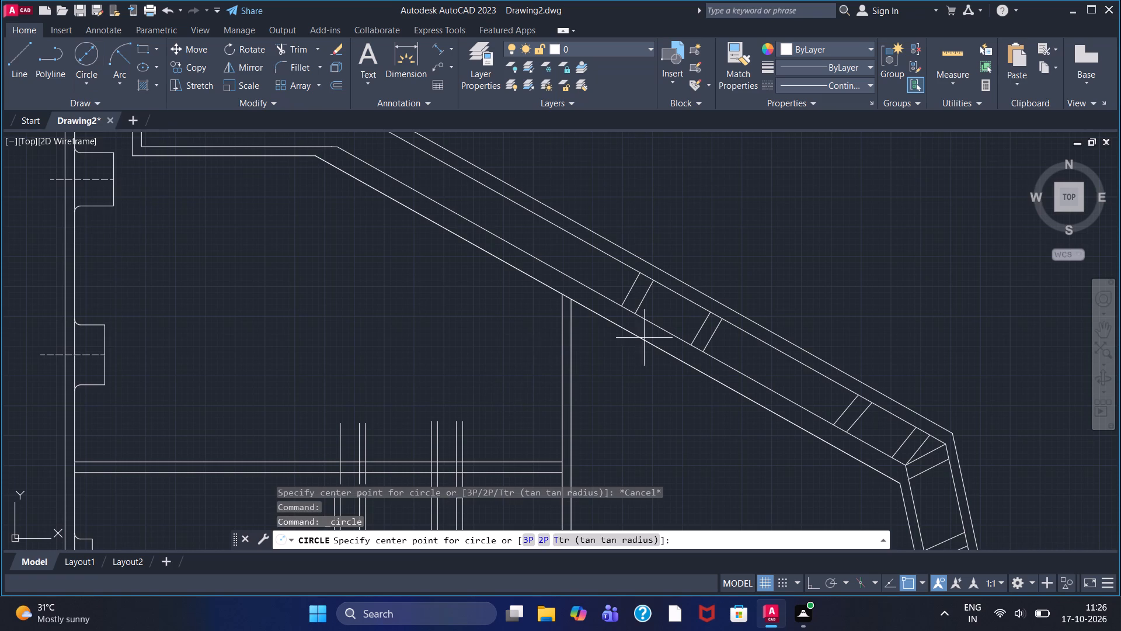
scroll(690, 331, up, 1)
scroll(744, 376, up, 2)
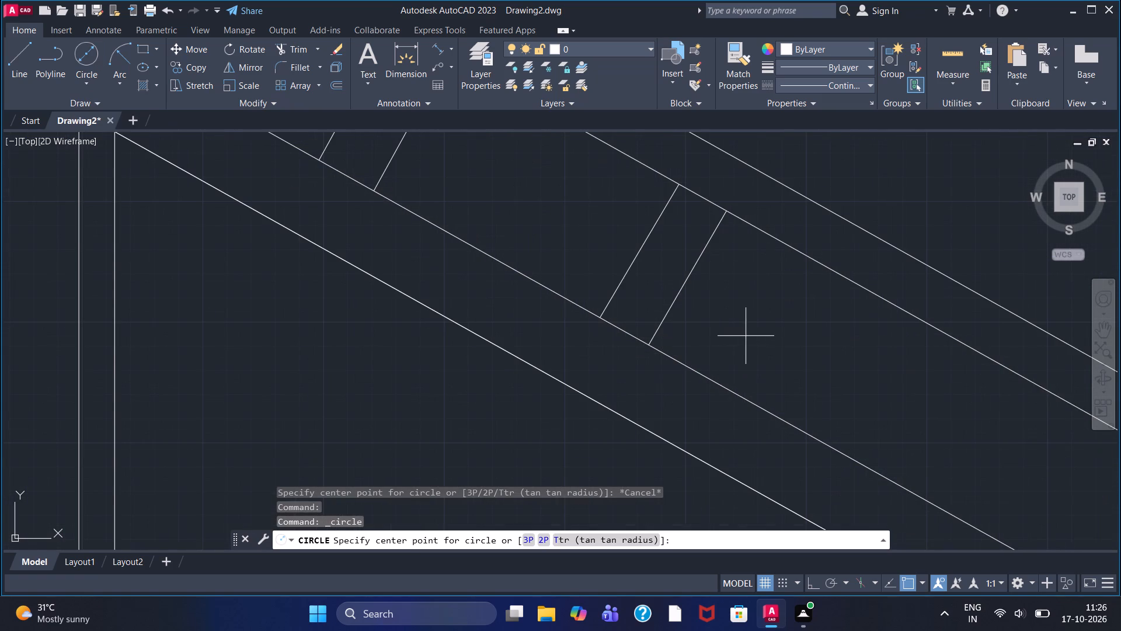
click(737, 332)
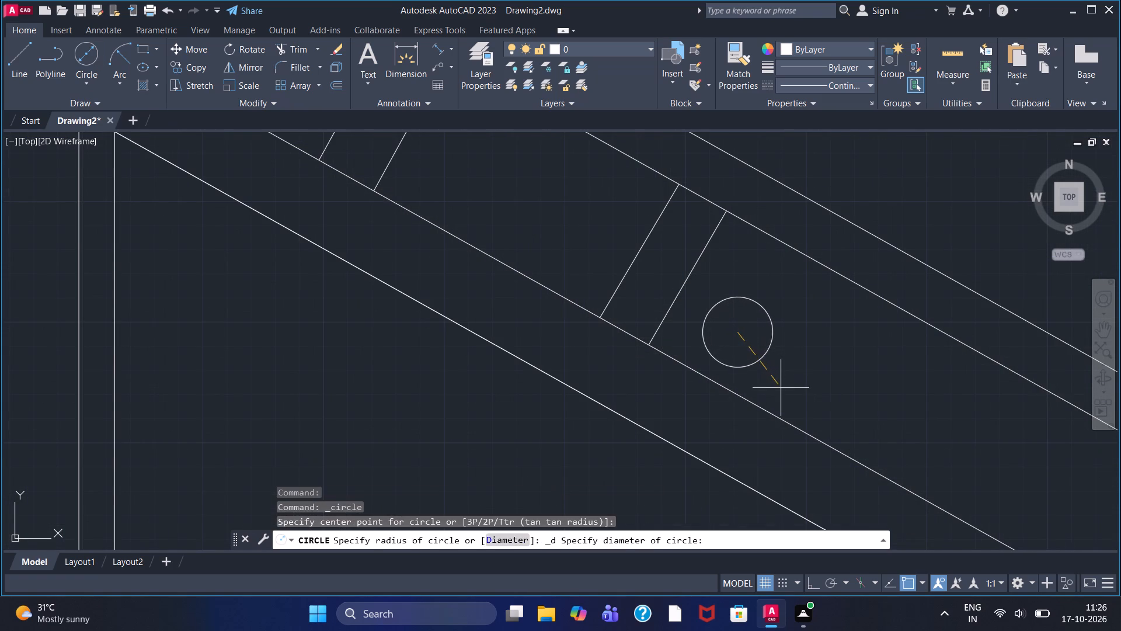
click(782, 390)
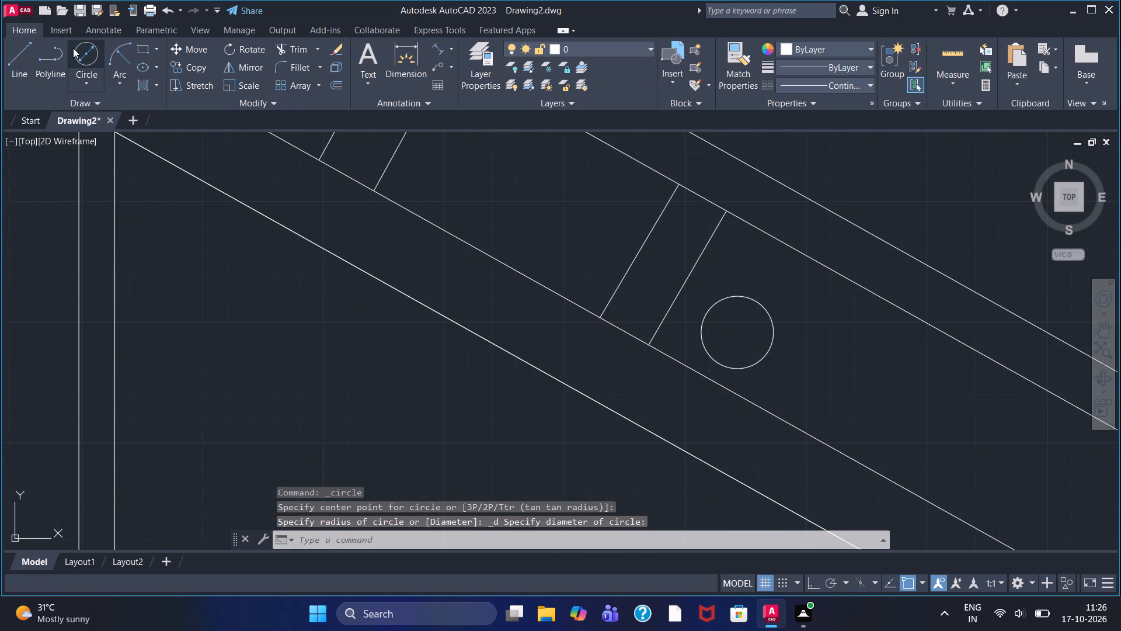
Draw a smaller concentric circle inside the new circle, about half its diameter.
click(73, 48)
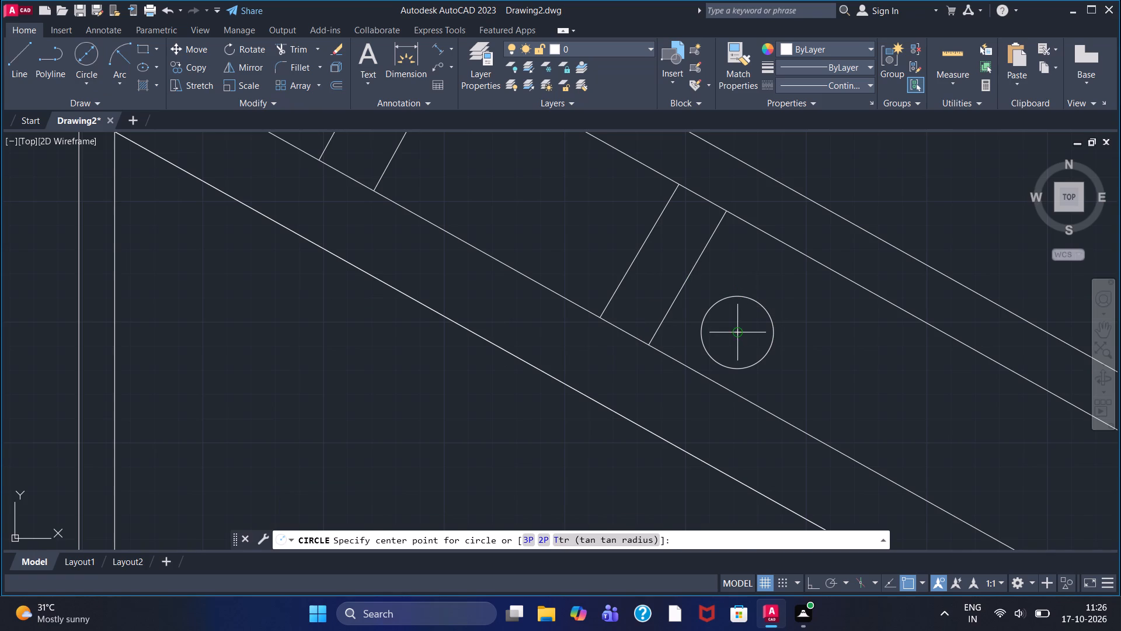
click(740, 334)
click(756, 370)
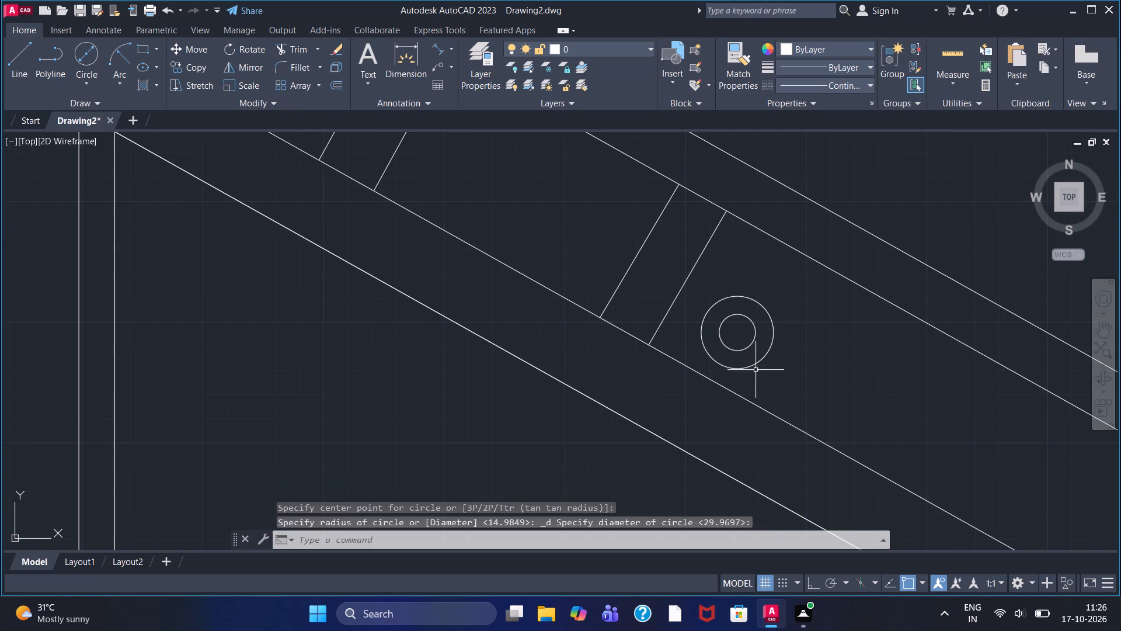
Add center marks to both the inner and outer concentric circles.
text(cmm)
key(Return)
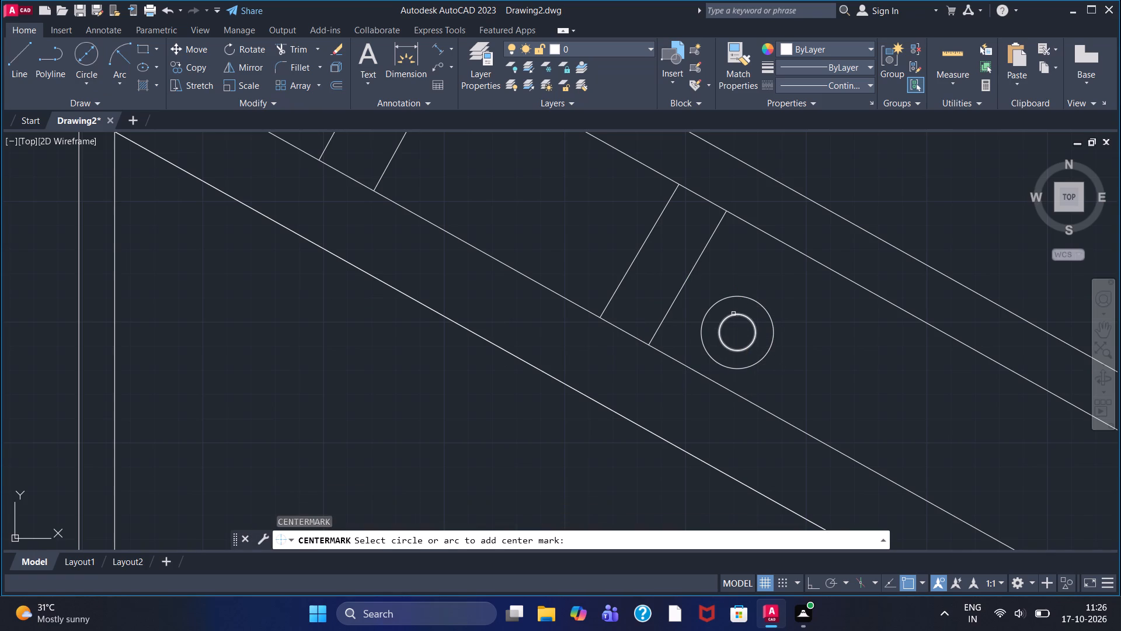
click(733, 314)
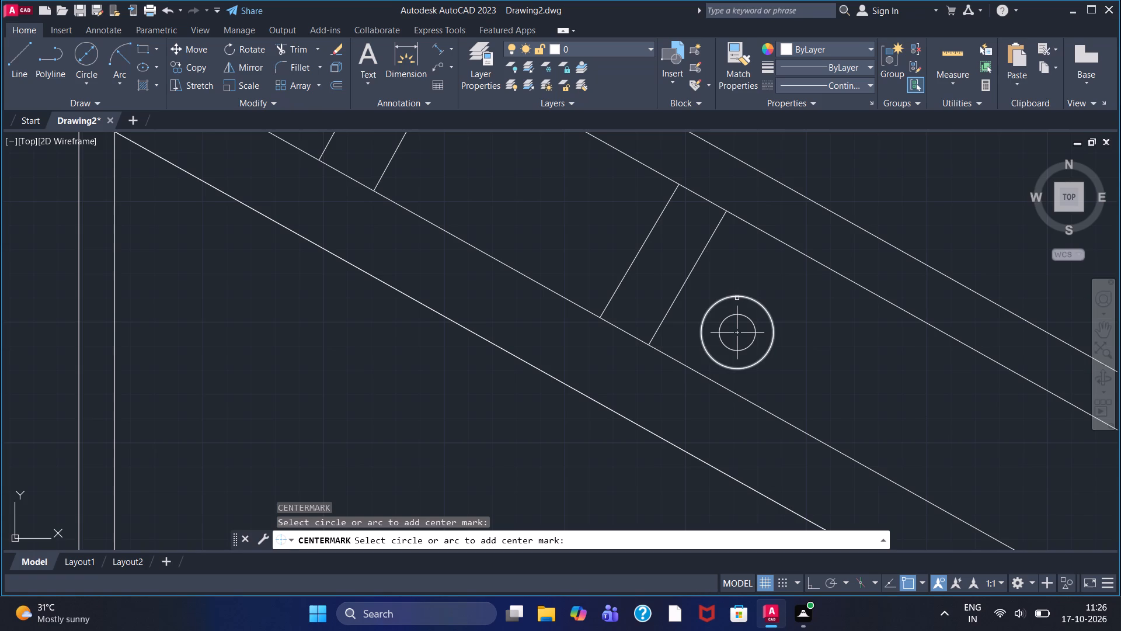
click(737, 298)
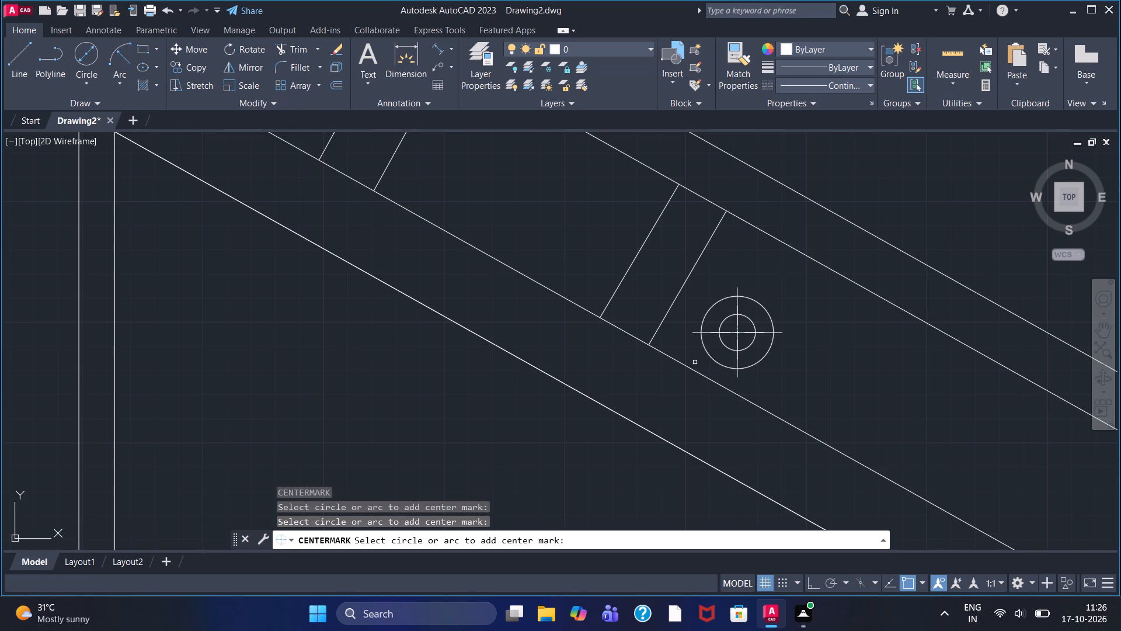
scroll(601, 354, up, 1)
scroll(601, 354, down, 2)
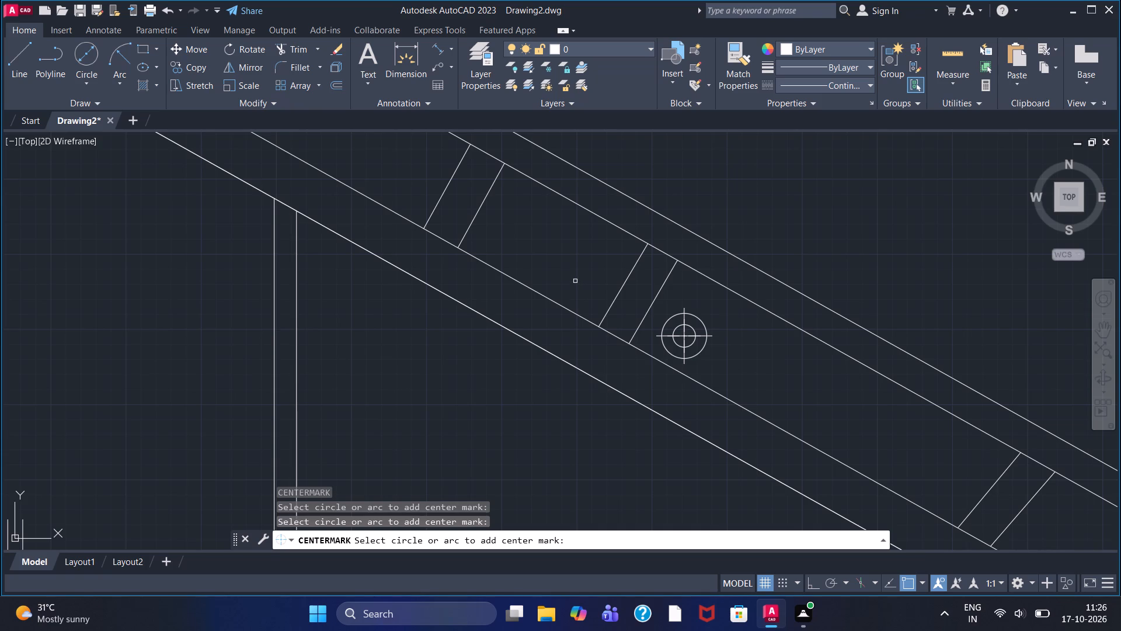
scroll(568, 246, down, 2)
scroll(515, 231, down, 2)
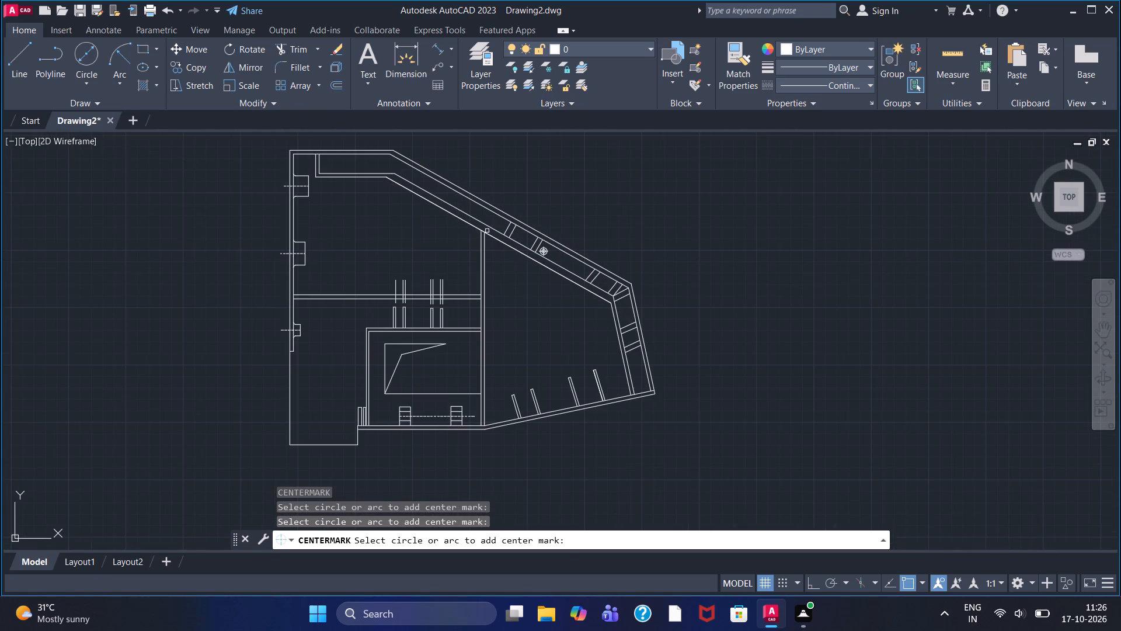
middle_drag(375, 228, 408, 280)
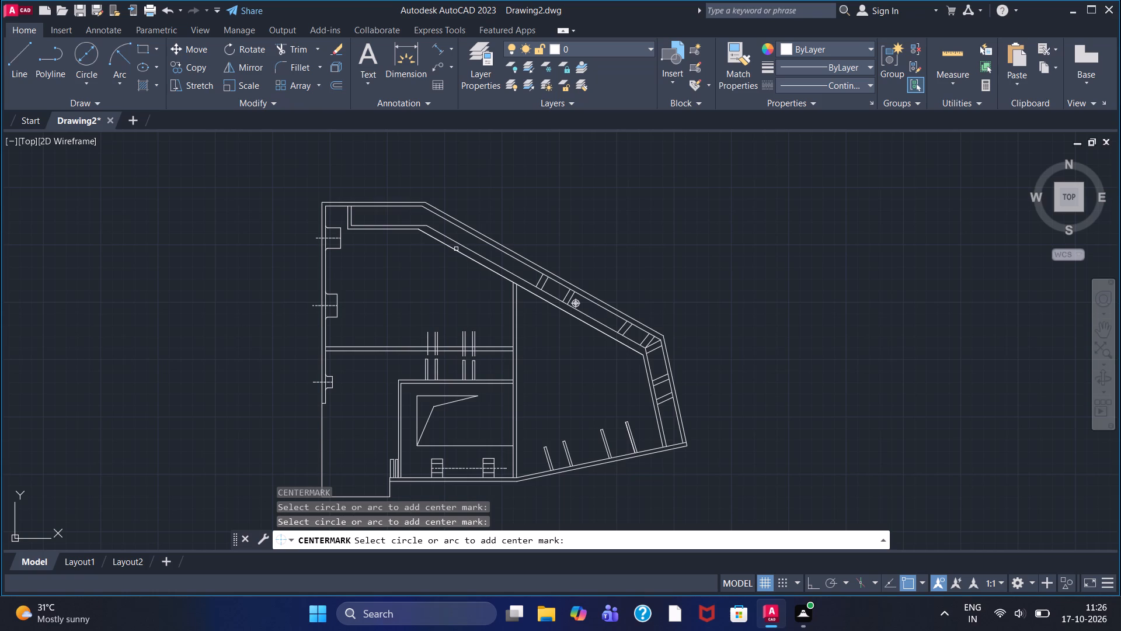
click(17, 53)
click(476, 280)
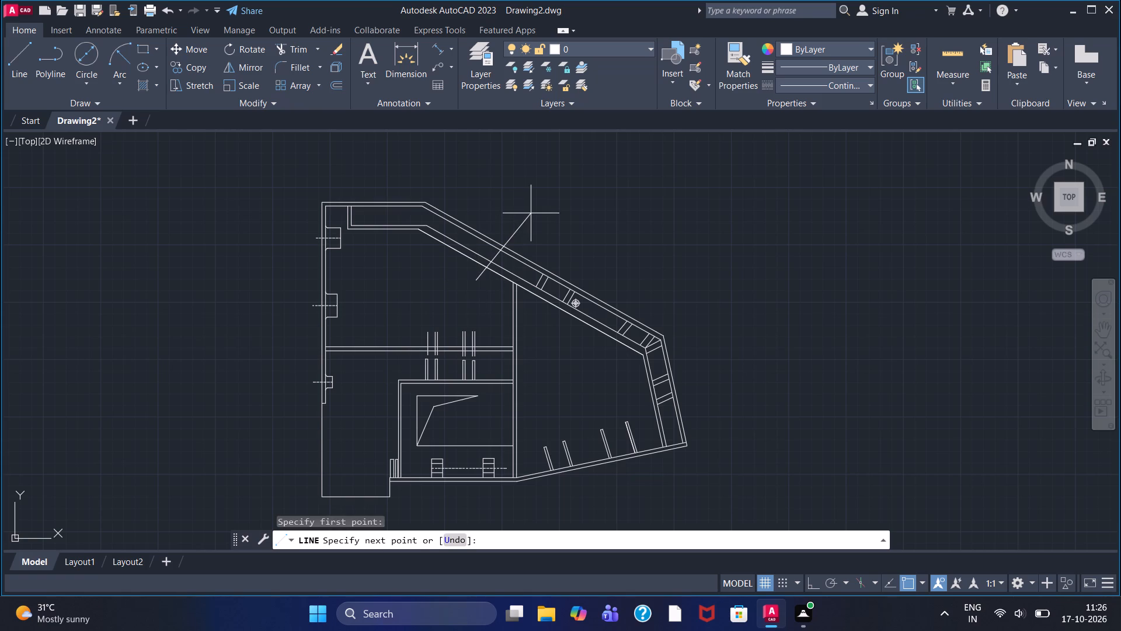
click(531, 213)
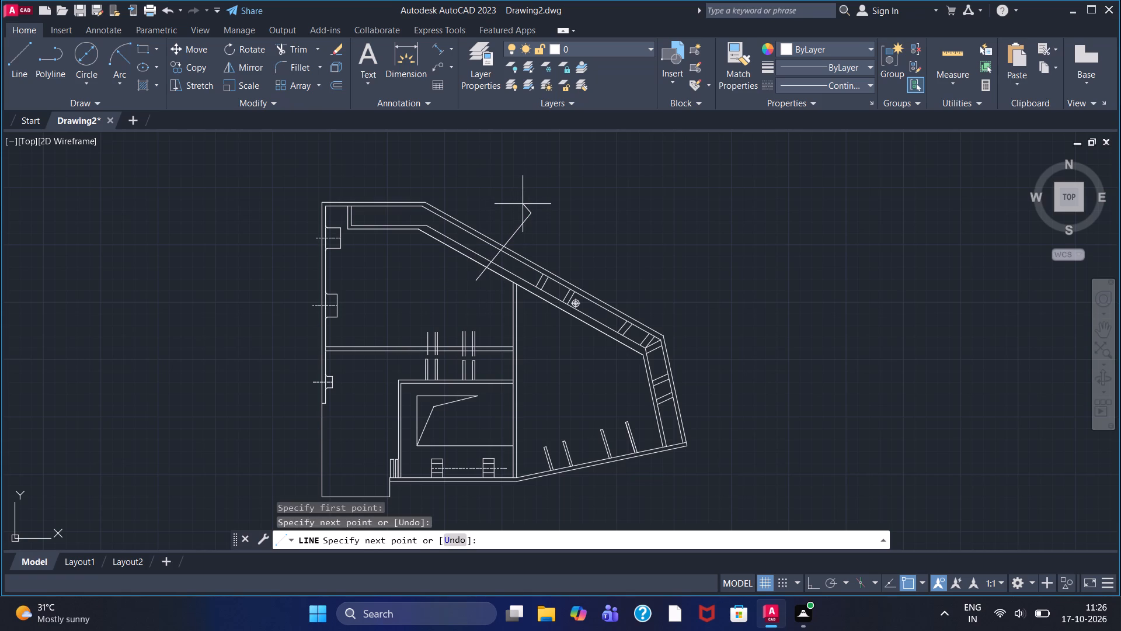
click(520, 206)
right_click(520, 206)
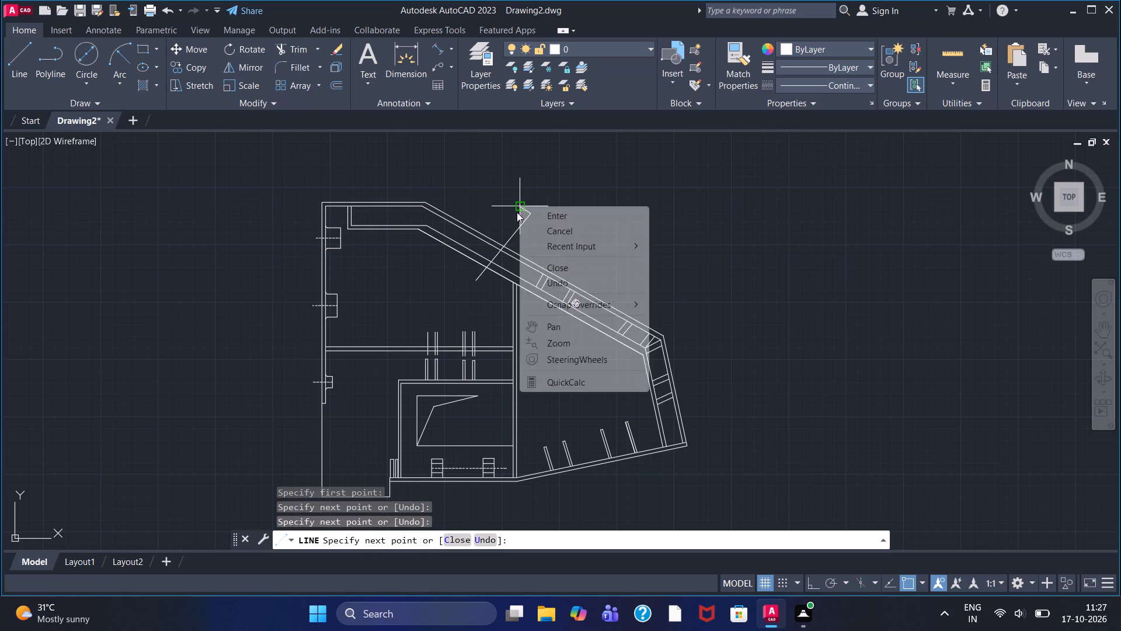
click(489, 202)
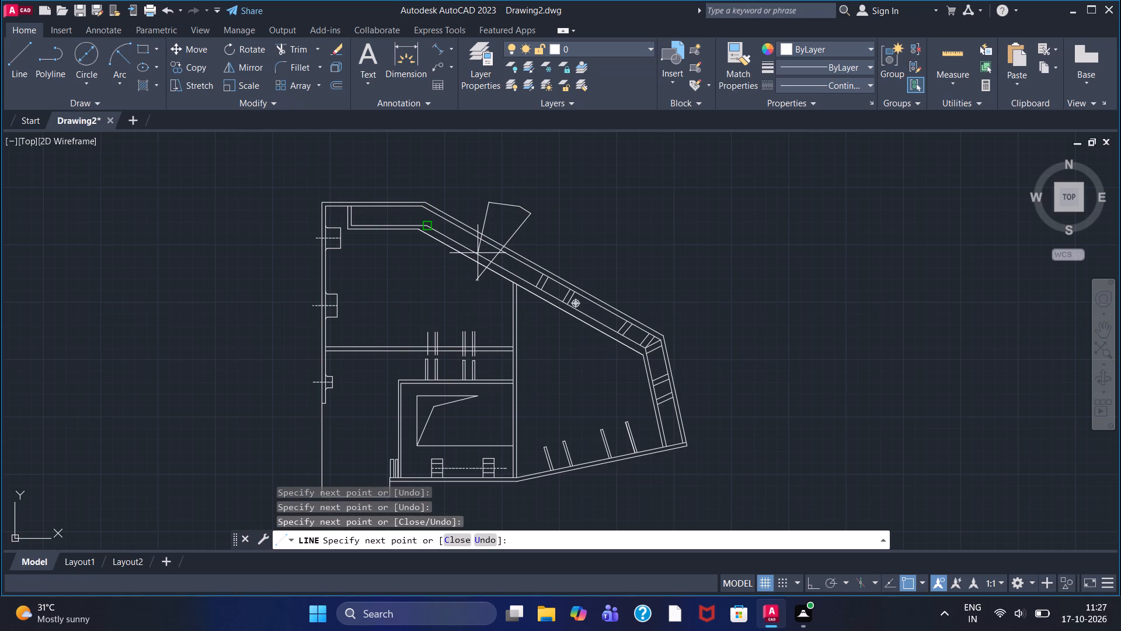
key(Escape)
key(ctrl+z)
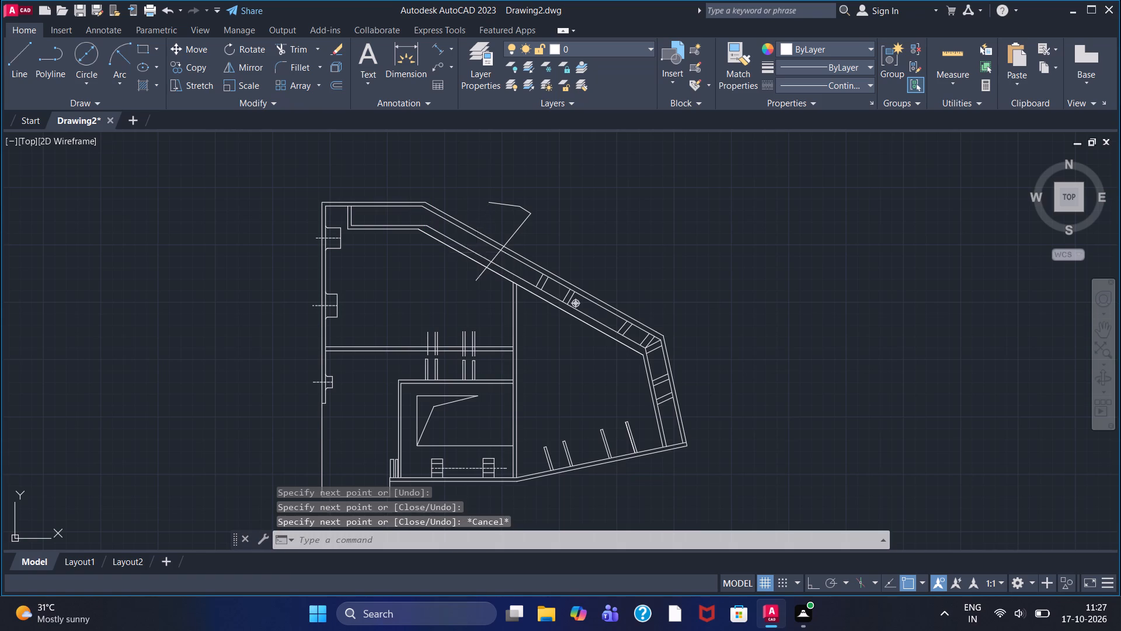
Draw a connected zigzag line crossing the upper part of the slanted wall, forming two pairs of parallel diagonals up-slope of the existing strips.
click(17, 71)
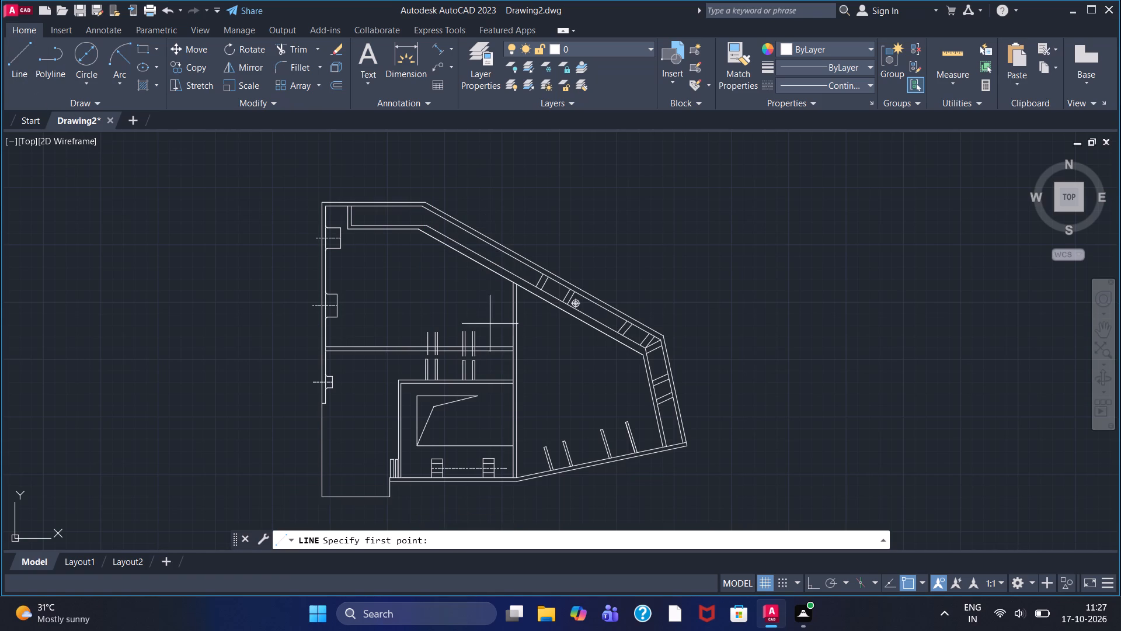
click(475, 290)
click(534, 231)
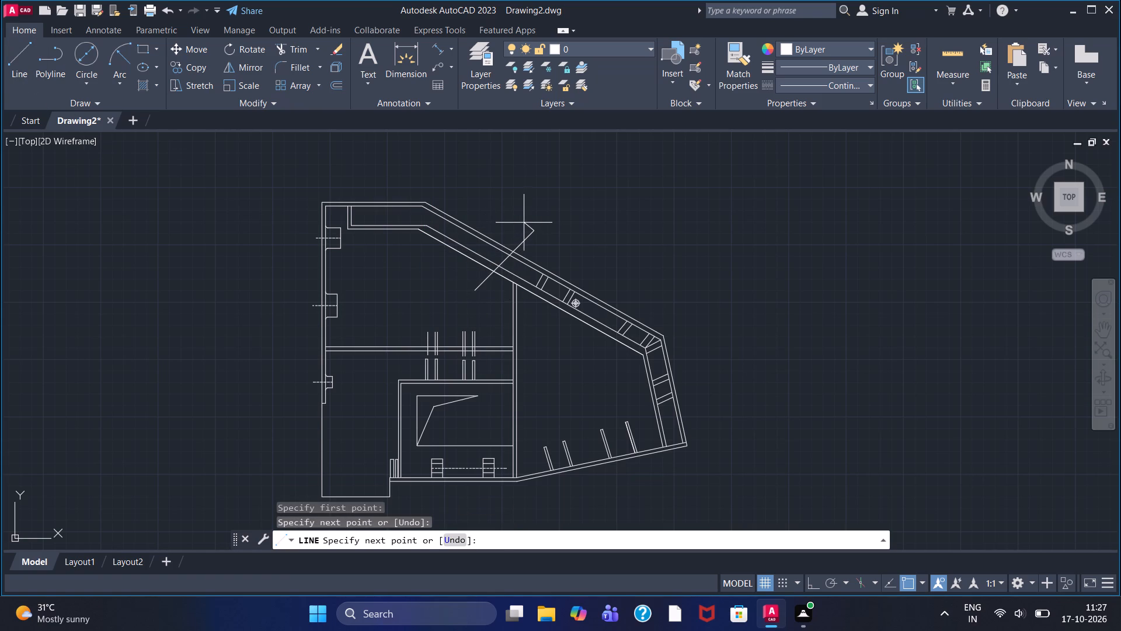
click(524, 223)
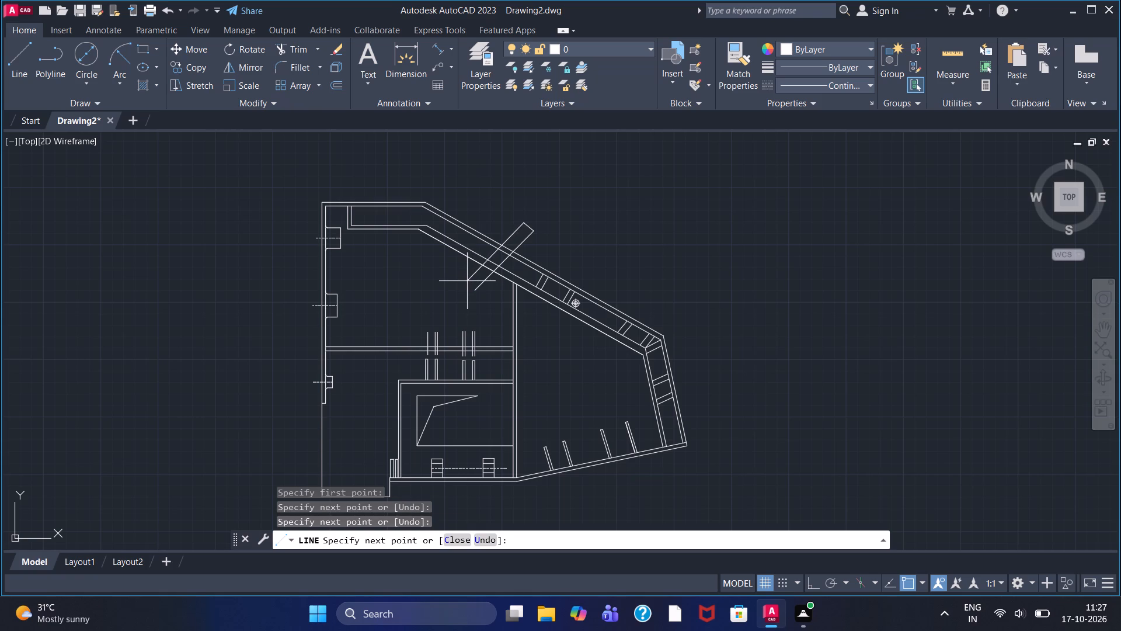
click(467, 281)
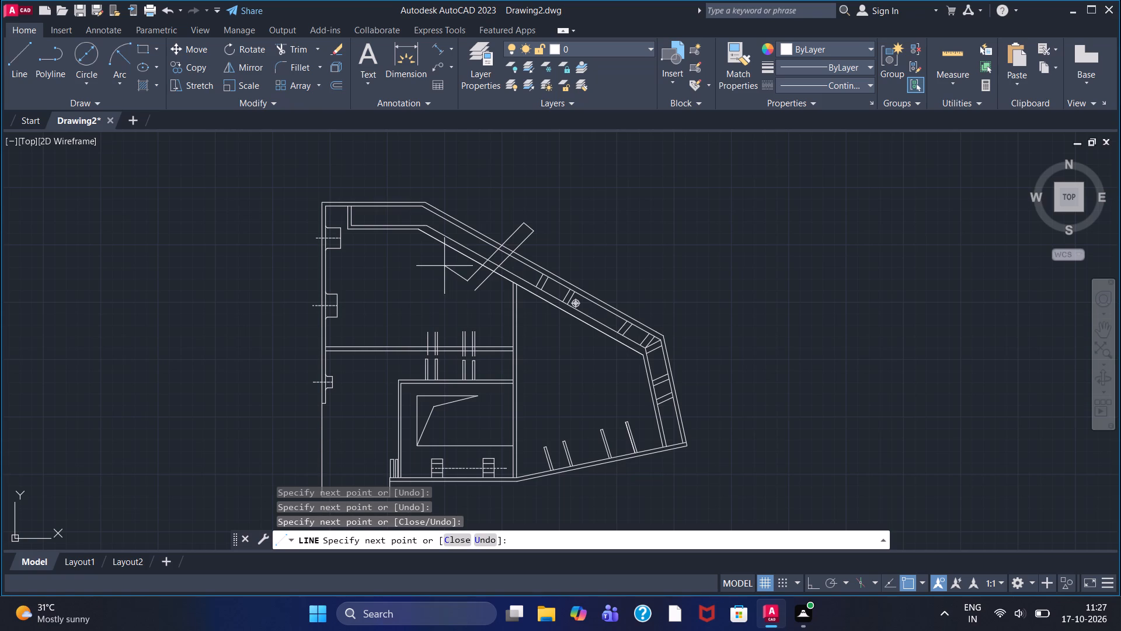
click(444, 266)
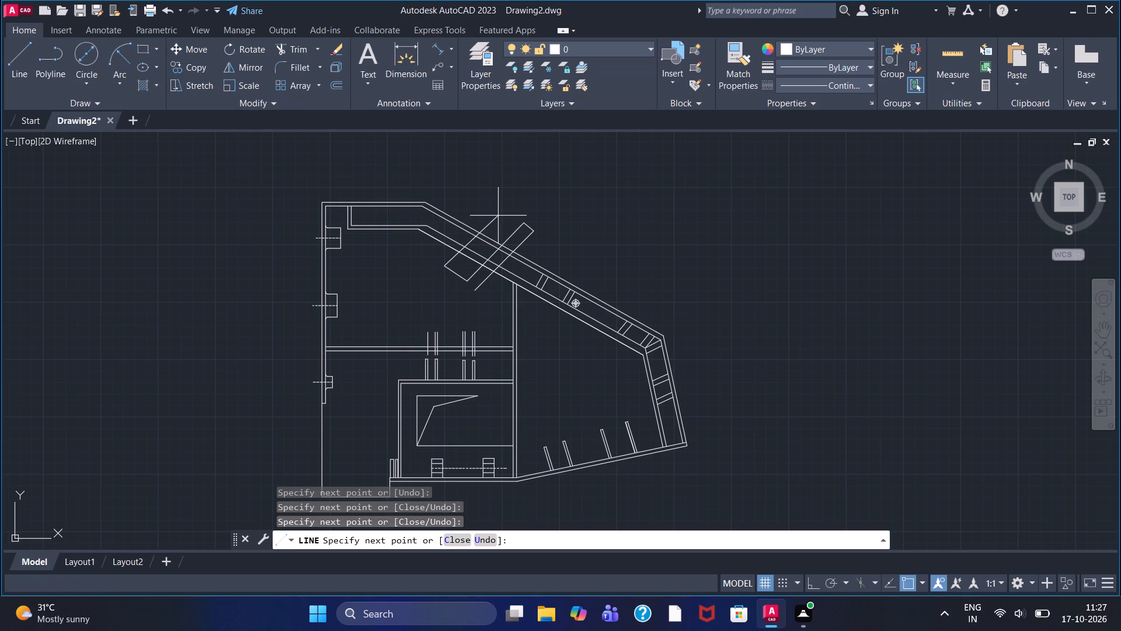
click(504, 213)
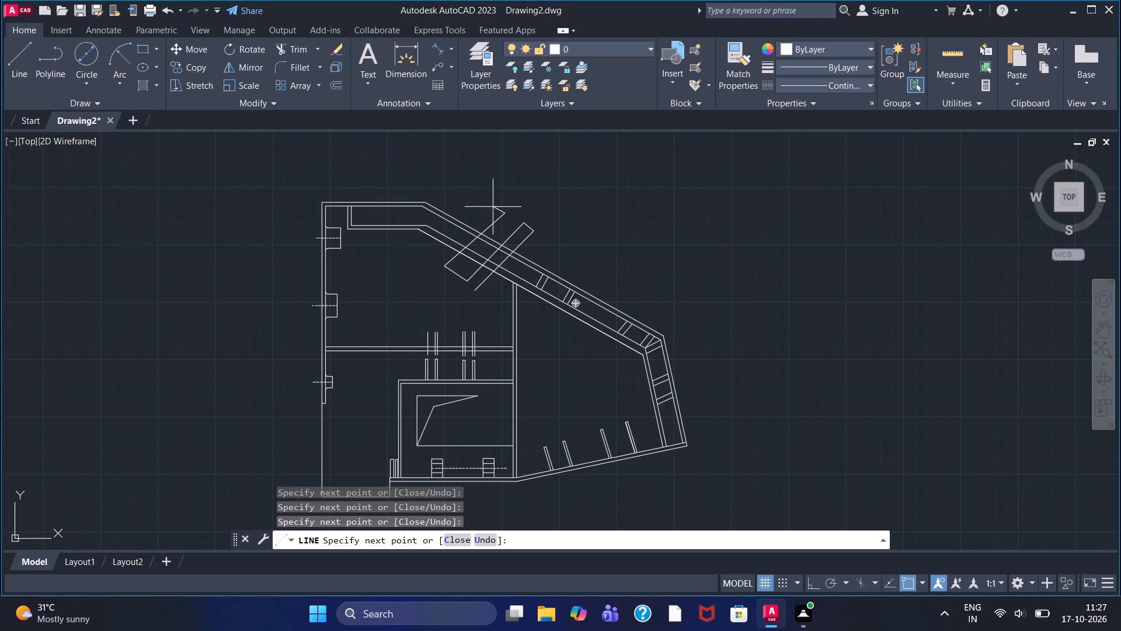
click(493, 207)
click(428, 263)
right_click(428, 263)
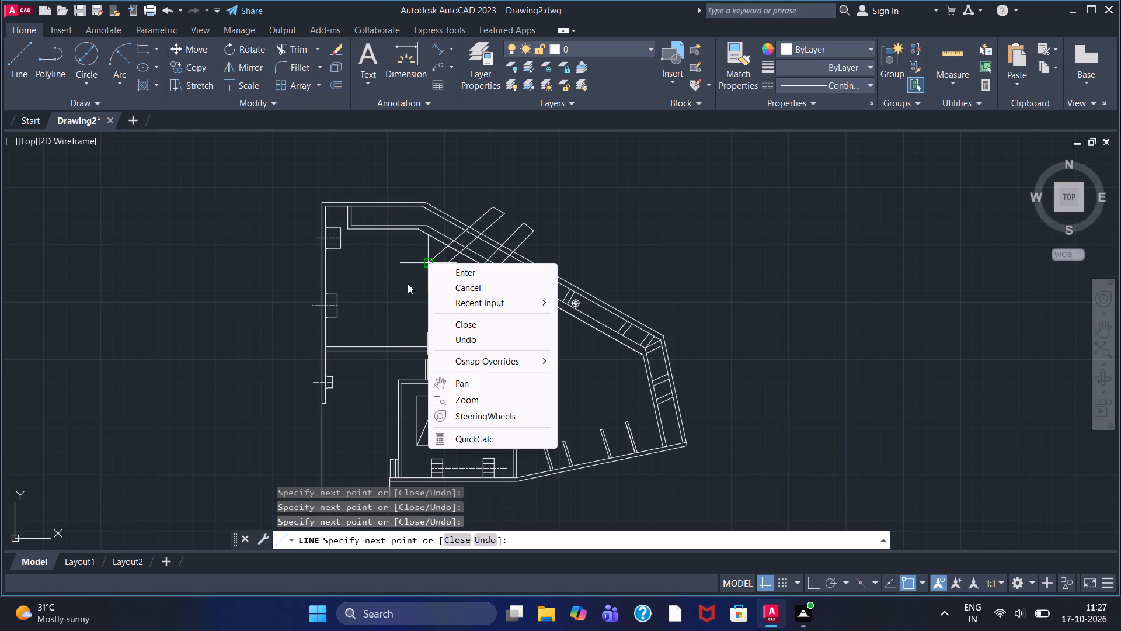
right_drag(380, 289, 374, 314)
click(406, 329)
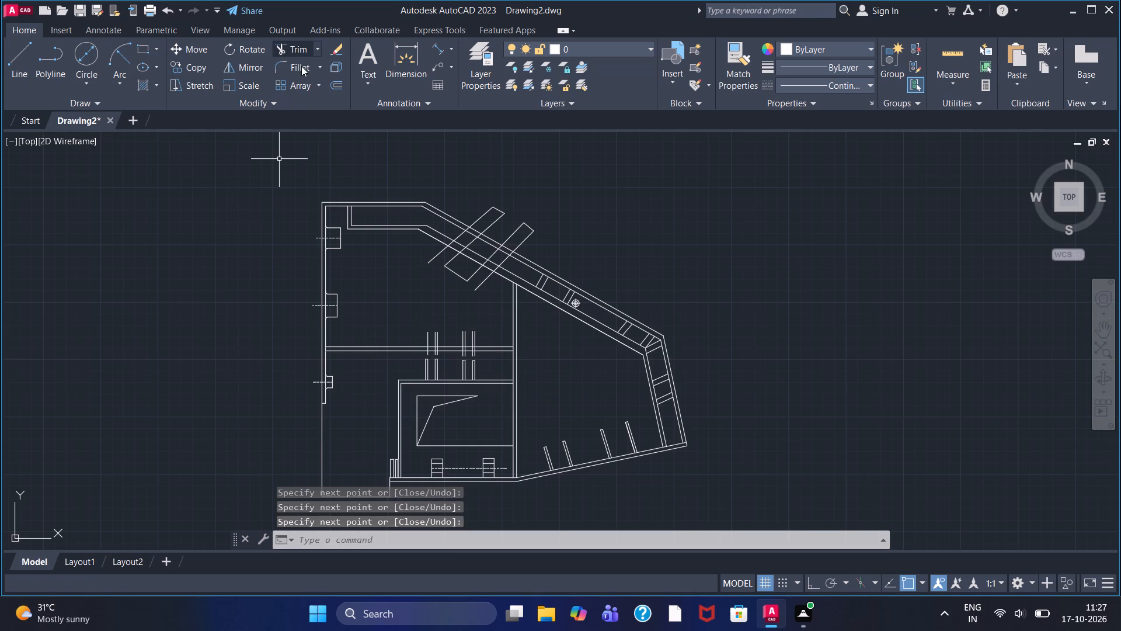
Trim the four diagonals' ends and their connecting segments that project outside the slanted wall's outer line.
click(294, 47)
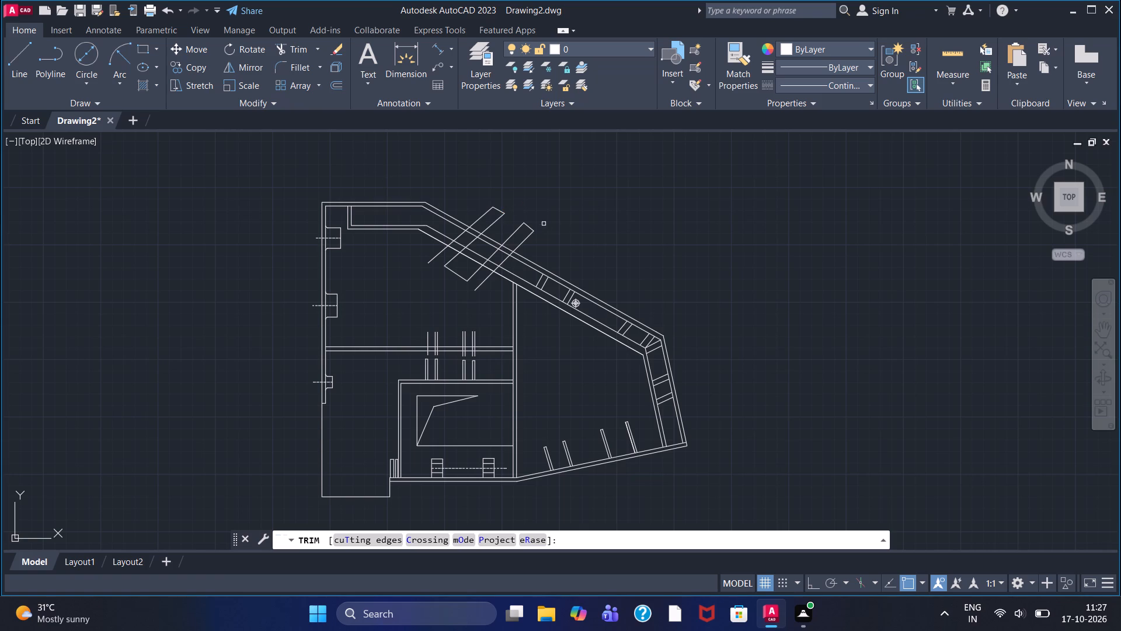
click(488, 211)
click(495, 210)
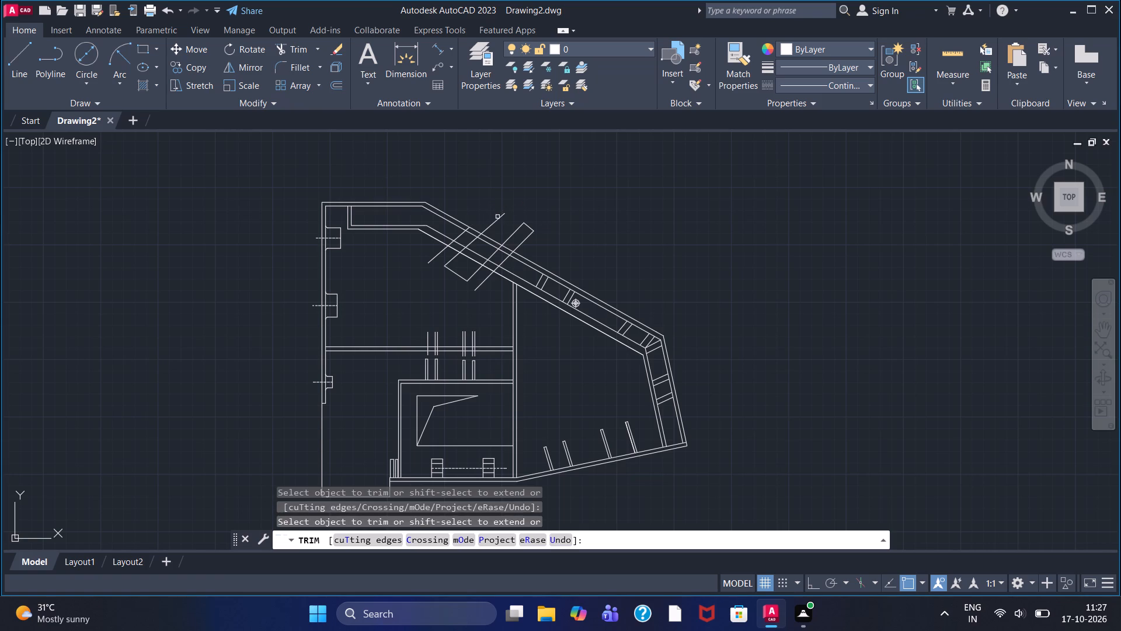
click(499, 219)
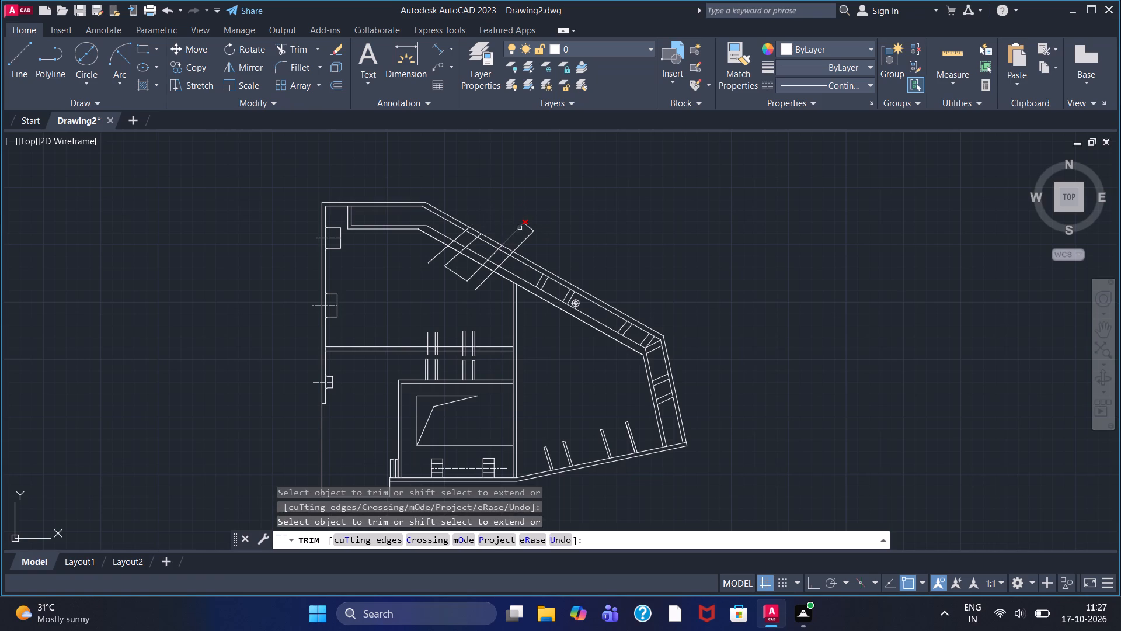
click(520, 228)
click(527, 226)
click(528, 235)
Trim the four diagonals' ends and their connecting segment that project into the interior past the slanted wall's innermost line.
scroll(442, 252, up, 2)
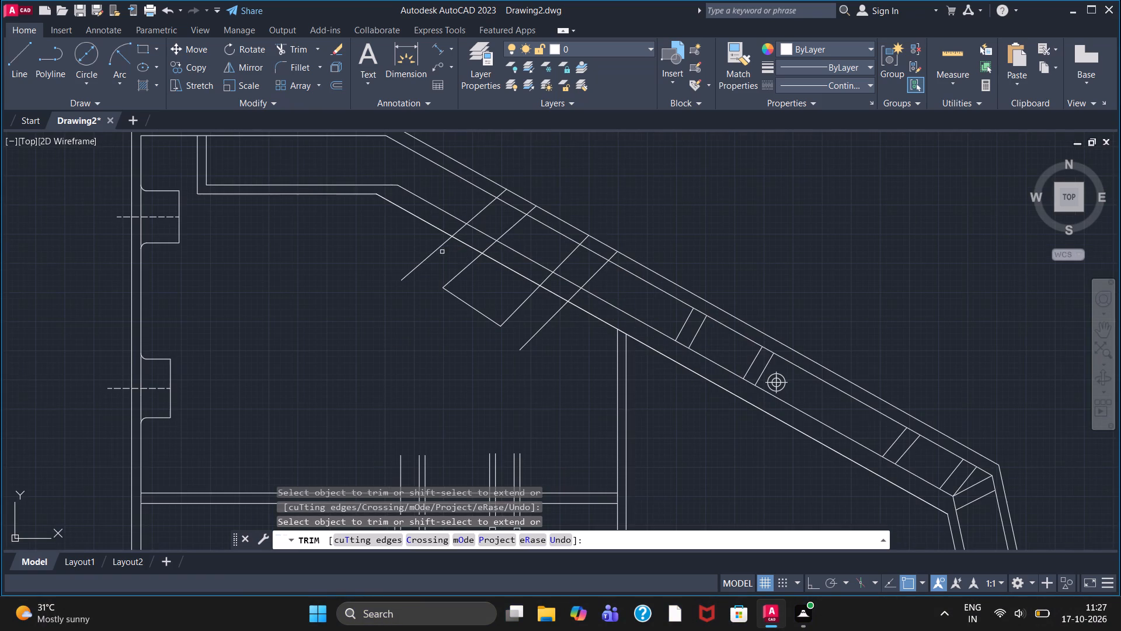
click(438, 249)
click(464, 270)
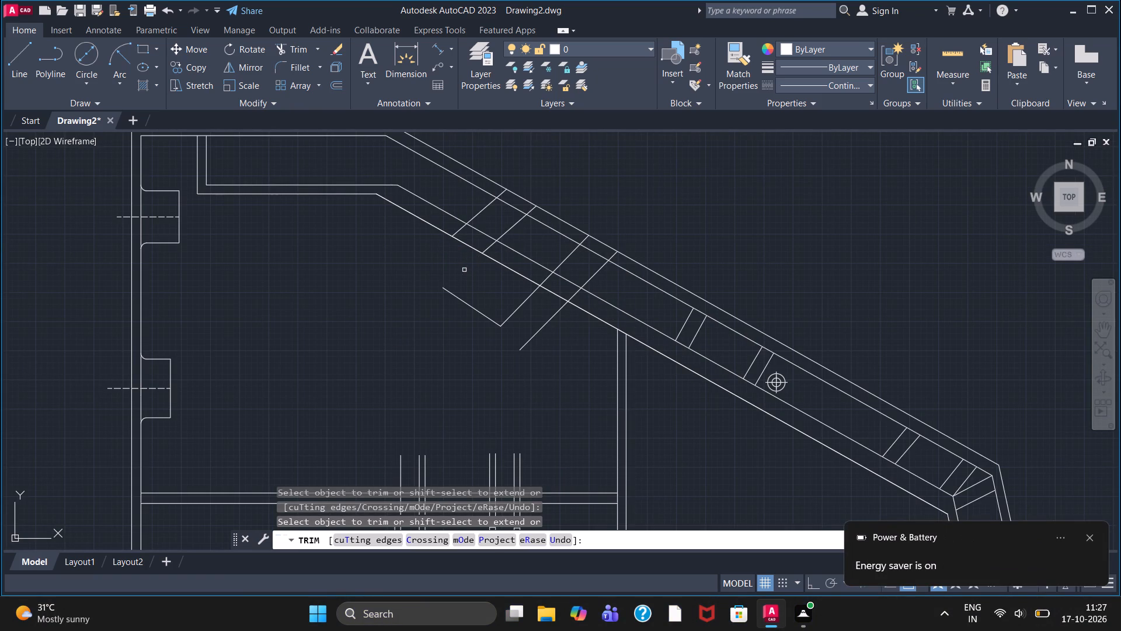
click(460, 303)
click(515, 311)
click(540, 325)
Trim the four diagonals' remaining ends so both new strips span only between the slanted wall's two middle lines.
scroll(579, 241, up, 2)
click(593, 238)
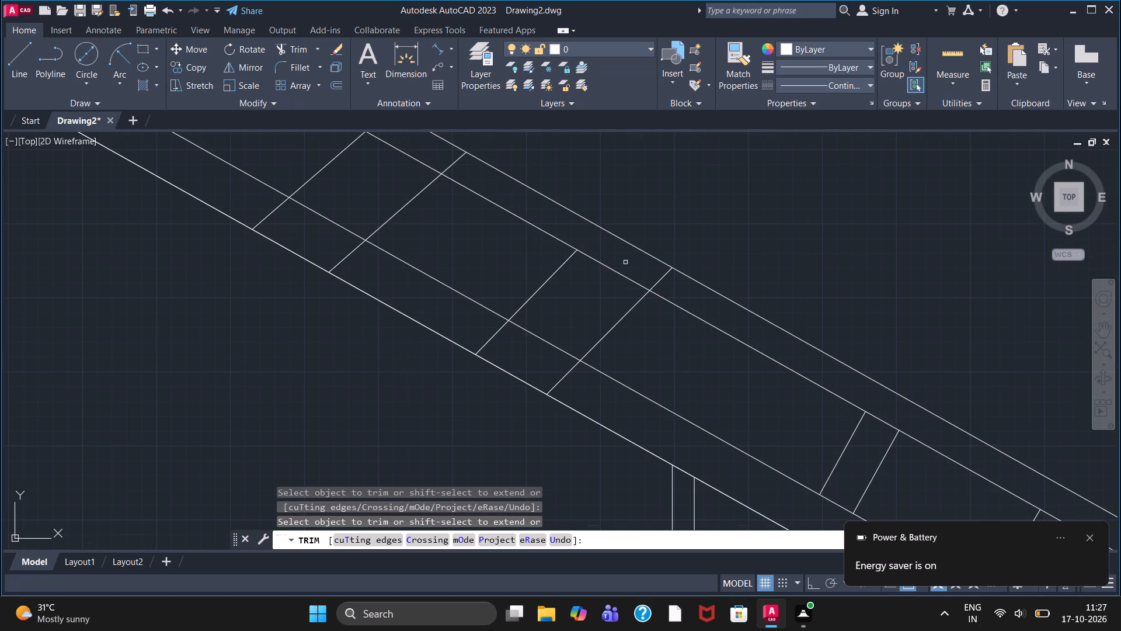
click(659, 285)
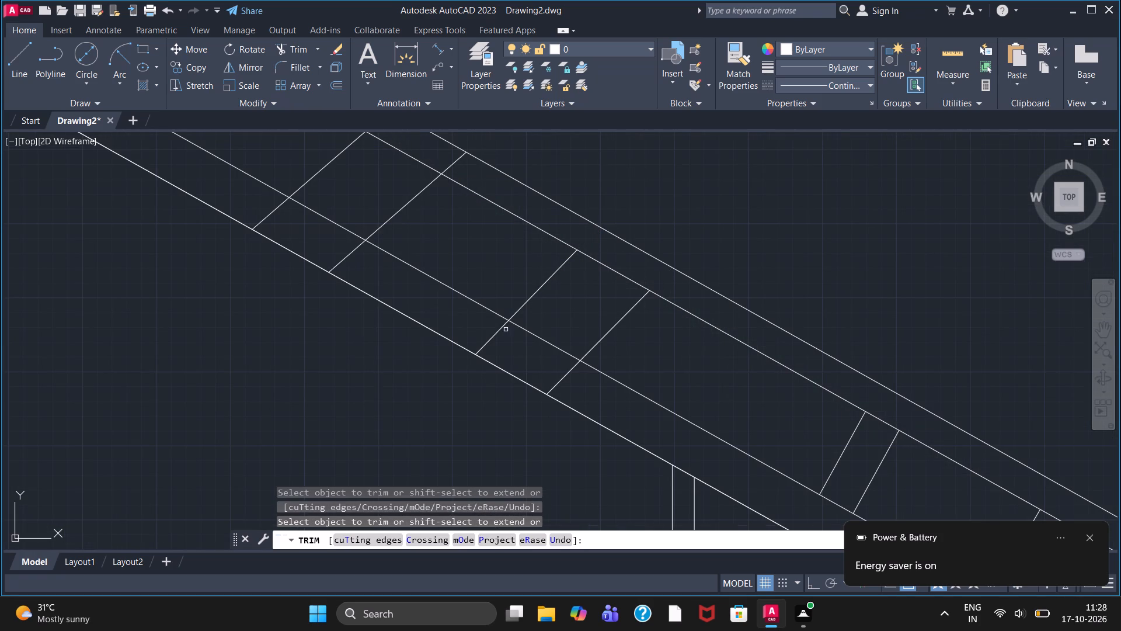
click(496, 330)
click(562, 376)
click(350, 254)
click(277, 208)
middle_drag(385, 187, 329, 234)
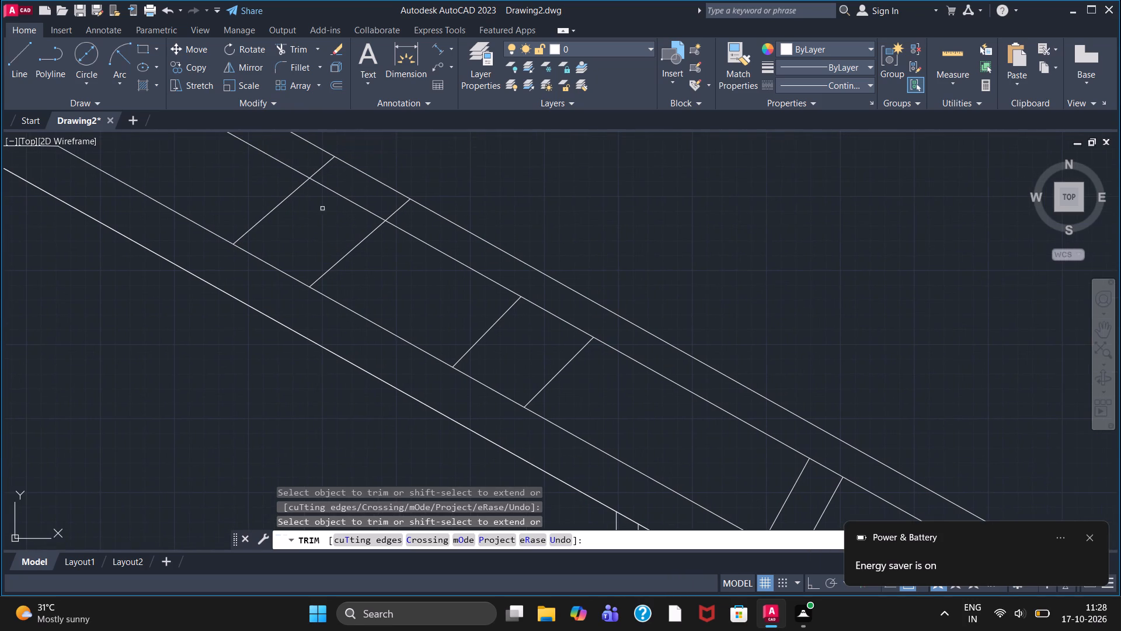
click(318, 172)
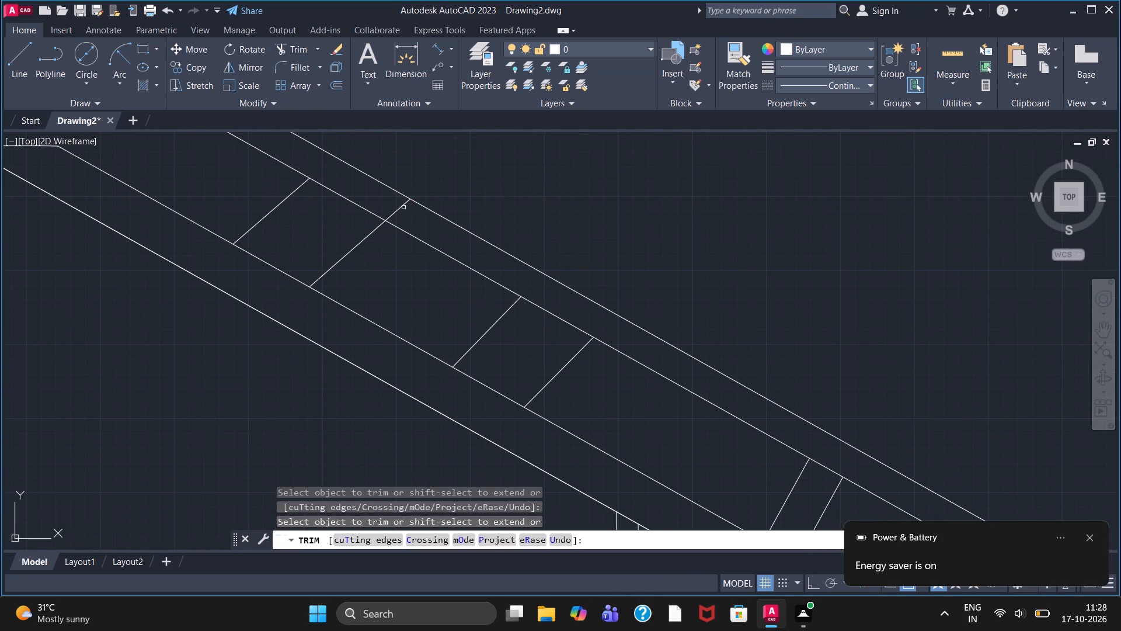
click(401, 206)
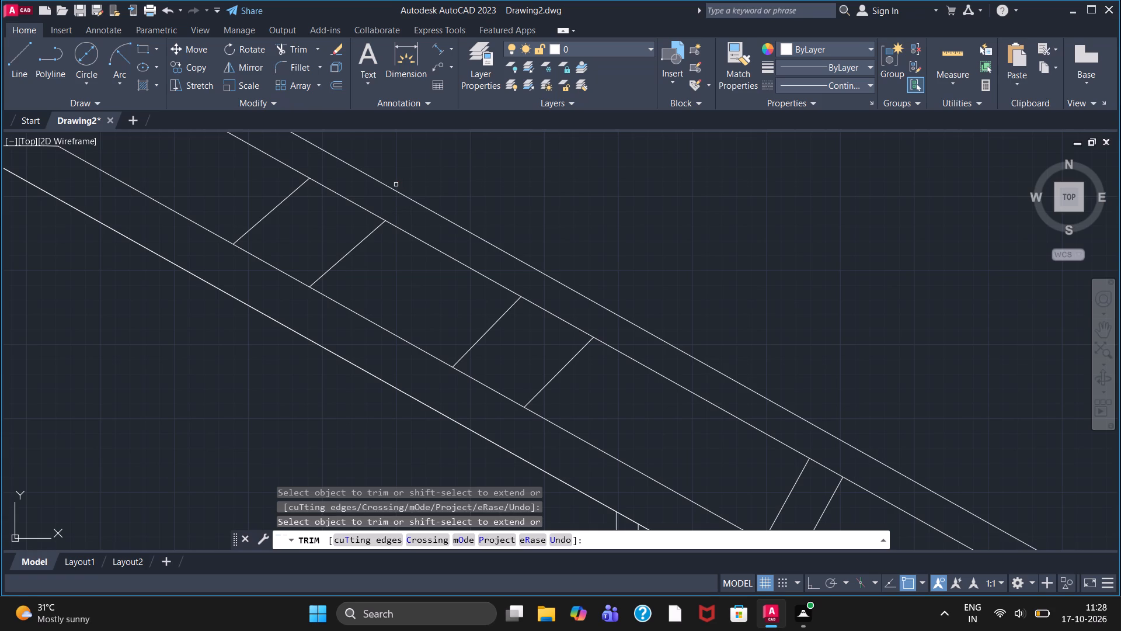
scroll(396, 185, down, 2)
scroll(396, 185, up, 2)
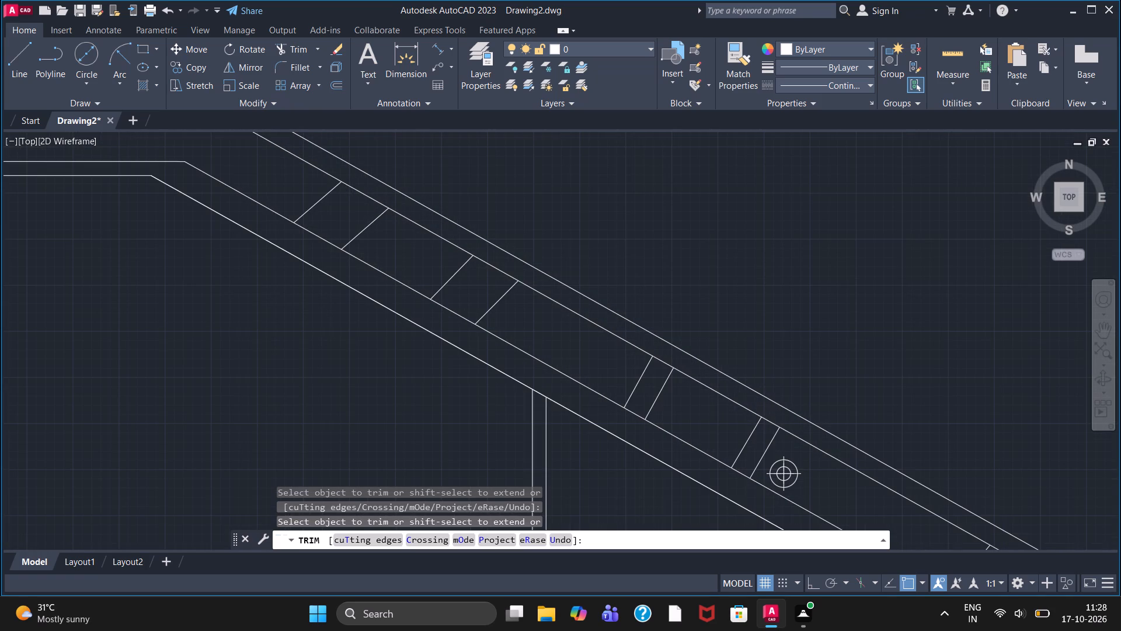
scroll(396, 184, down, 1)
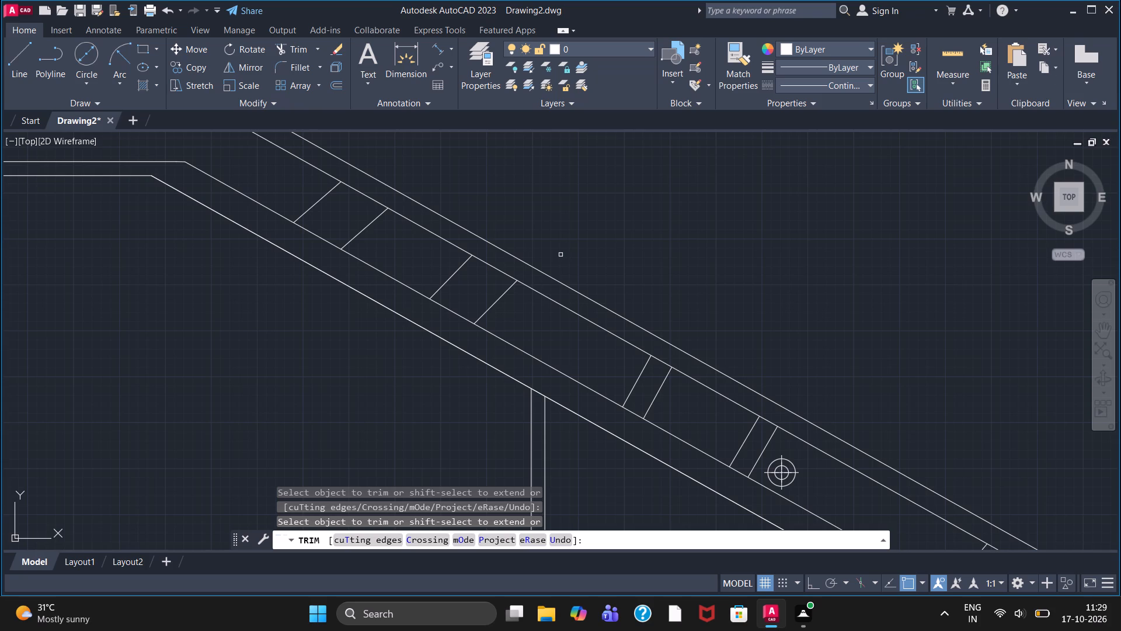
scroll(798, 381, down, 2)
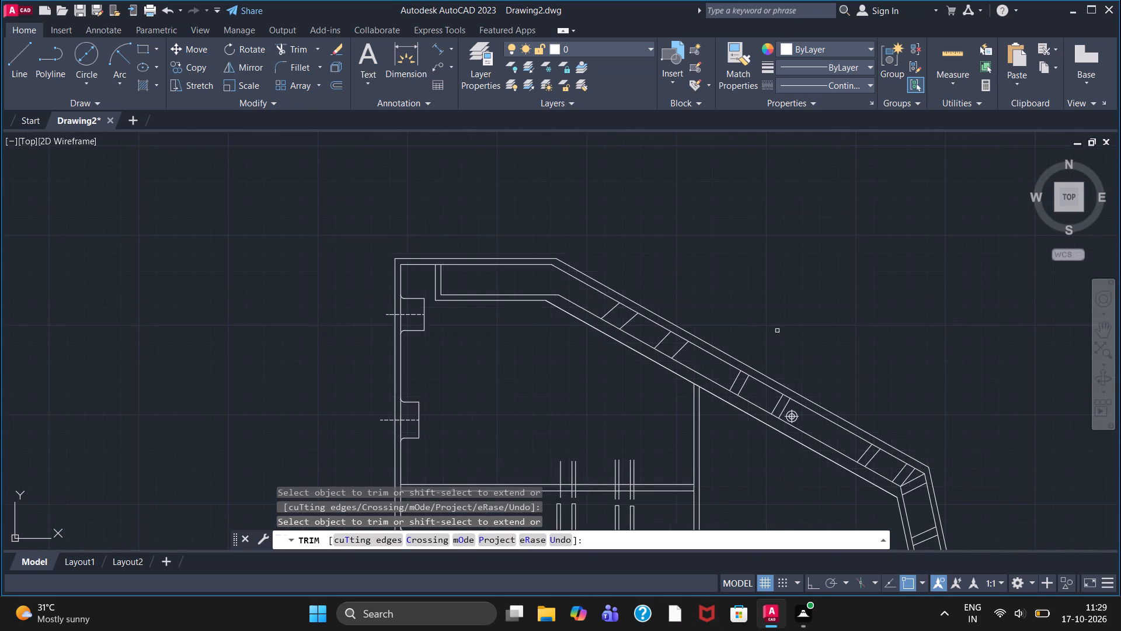
Trim away the two inner diagonals of the new up-slope strips, leaving only the outermost diagonal of each pair.
scroll(777, 330, down, 1)
scroll(662, 316, up, 2)
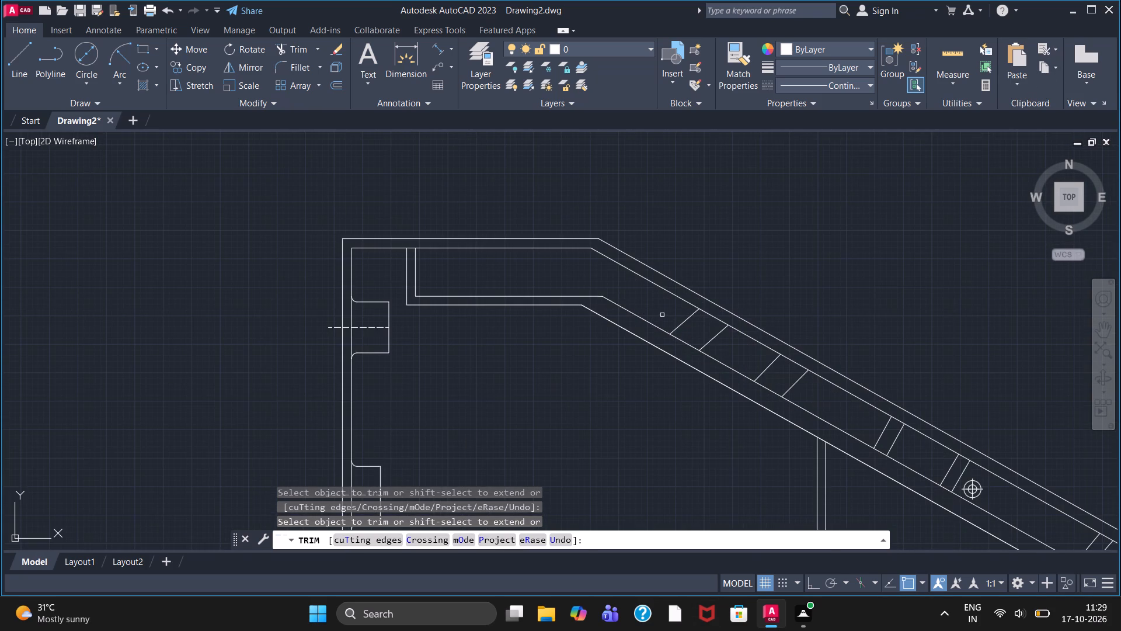
scroll(667, 304, up, 1)
scroll(667, 304, down, 3)
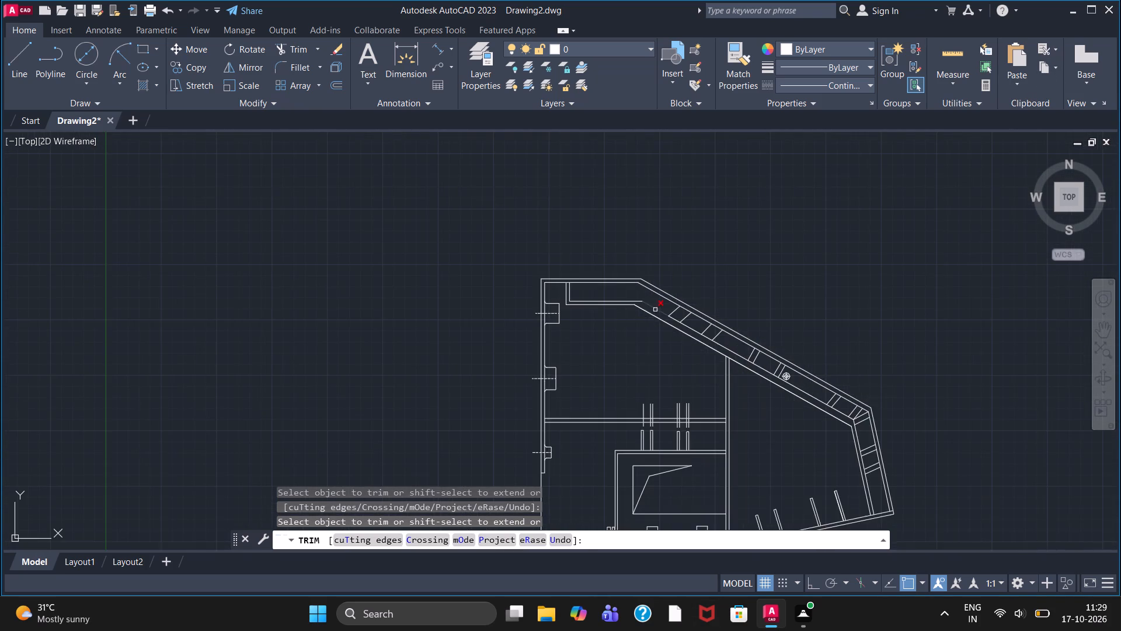
scroll(685, 309, up, 4)
click(685, 345)
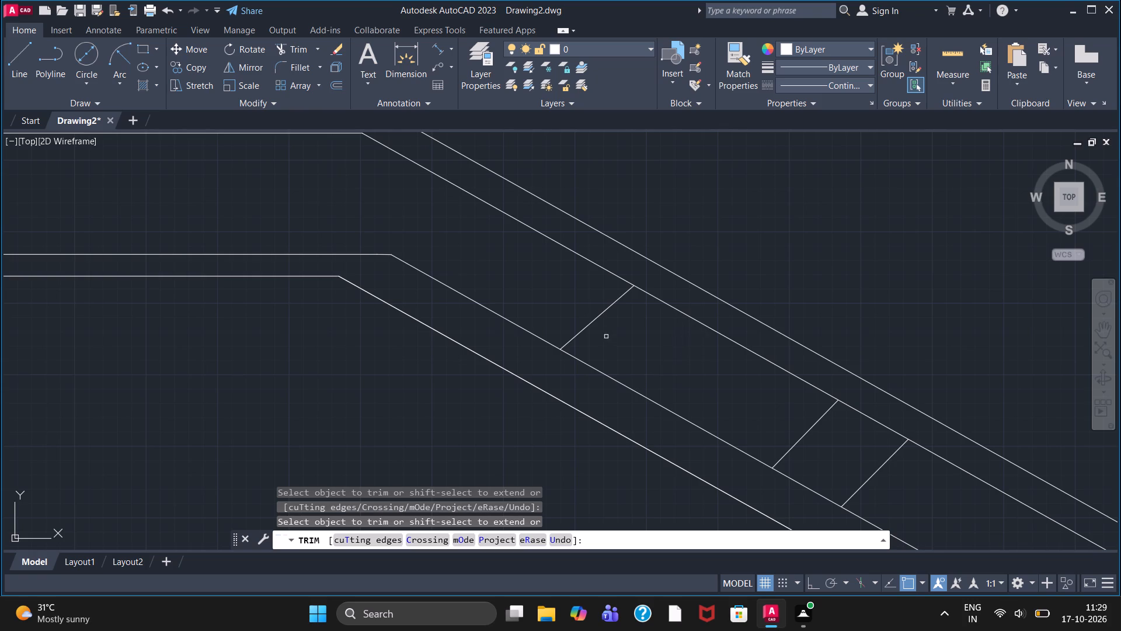
click(810, 429)
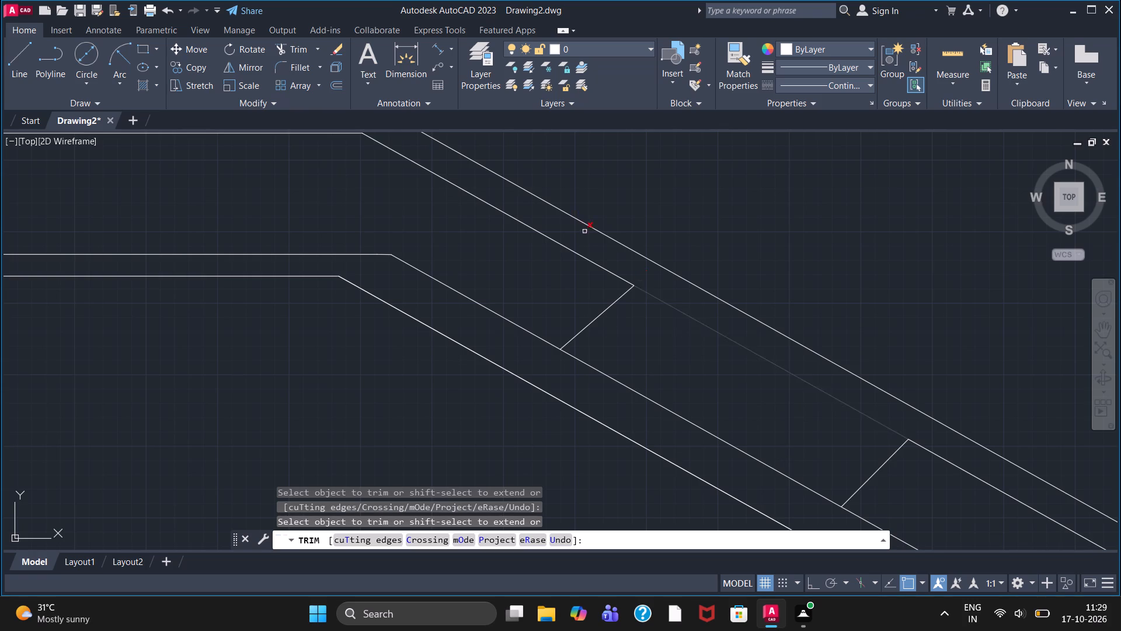
Offset the two remaining diagonals with the Through option, placing a closely spaced parallel copy on the facing side of each.
click(340, 85)
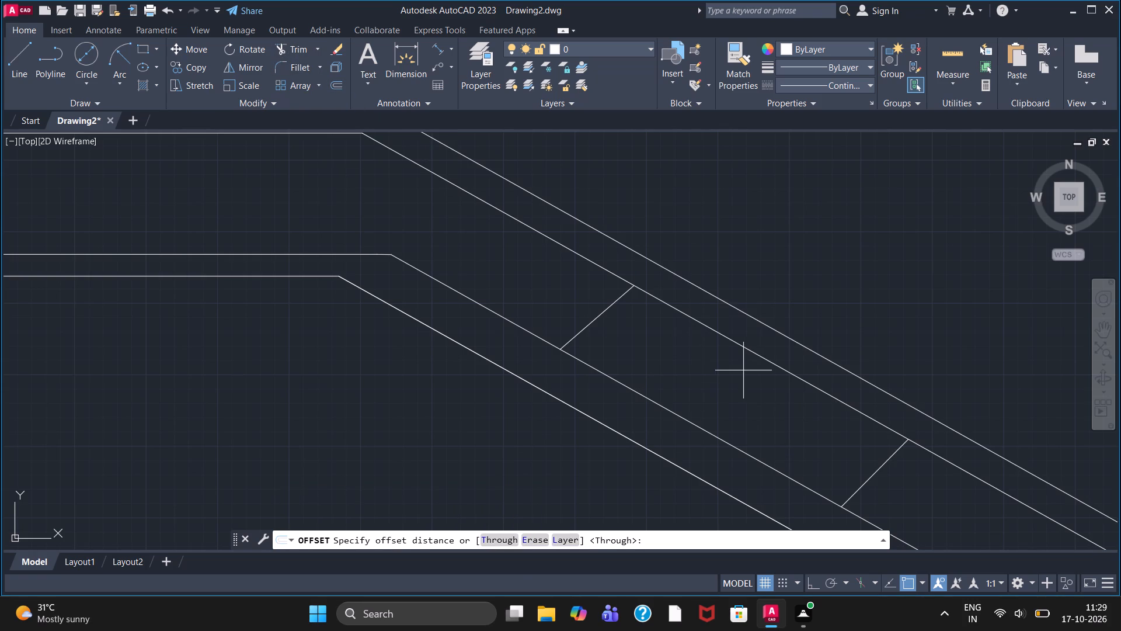
click(507, 536)
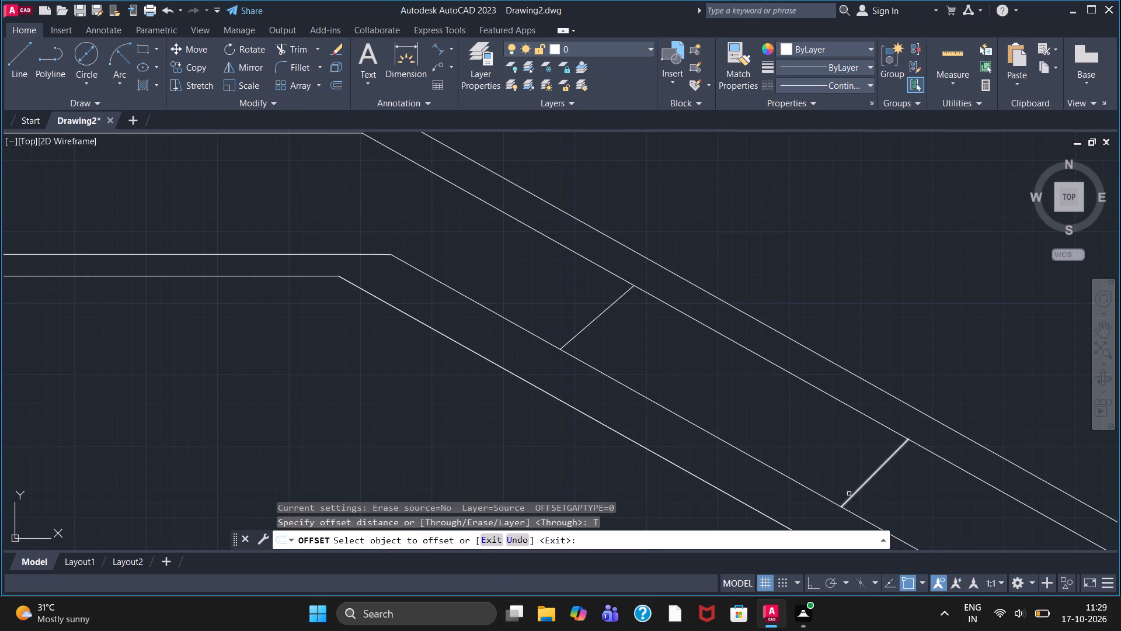
click(857, 491)
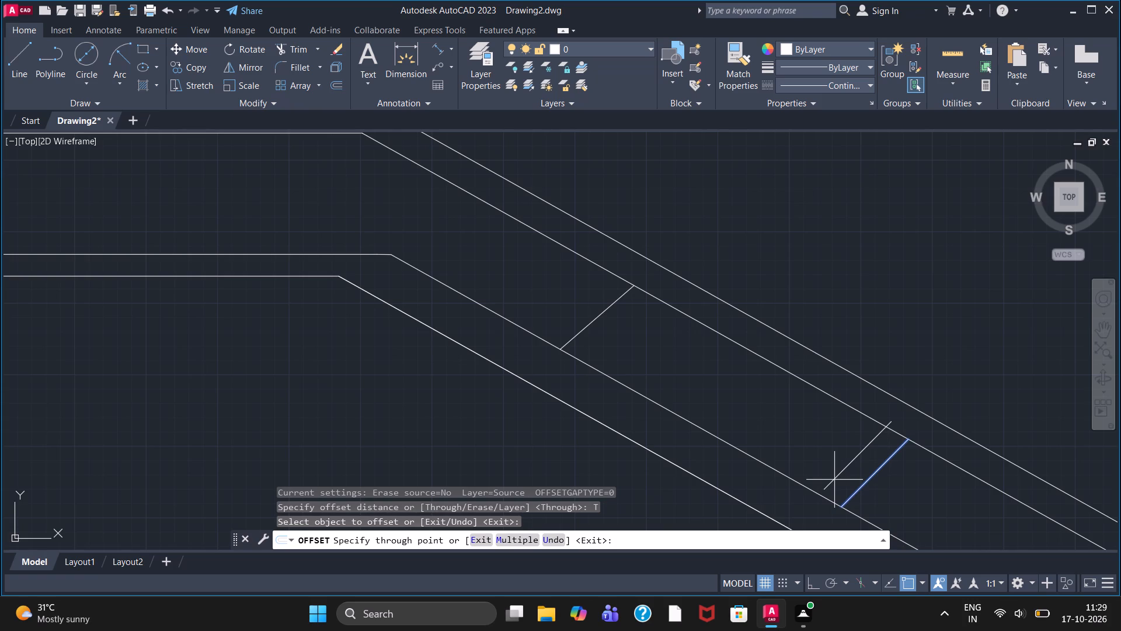
click(839, 486)
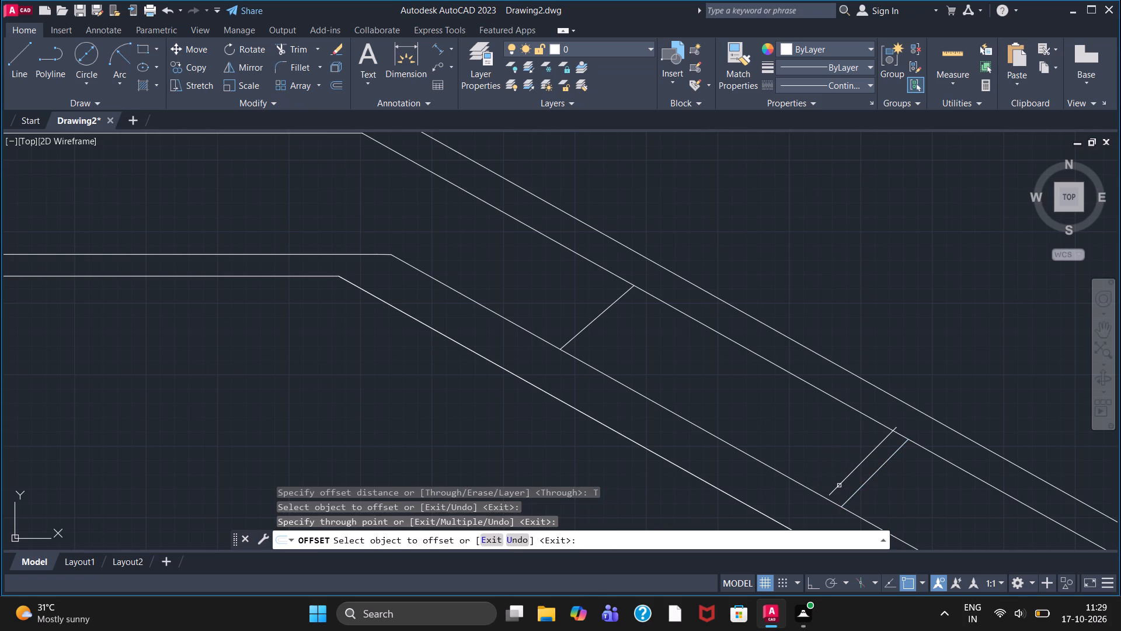
click(576, 334)
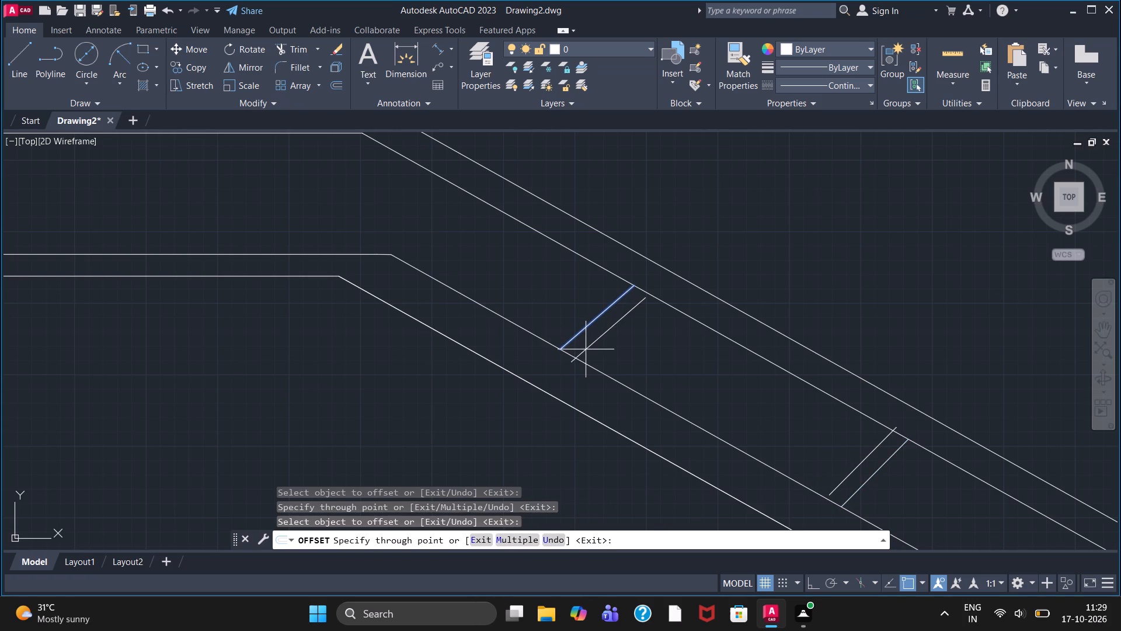
click(590, 348)
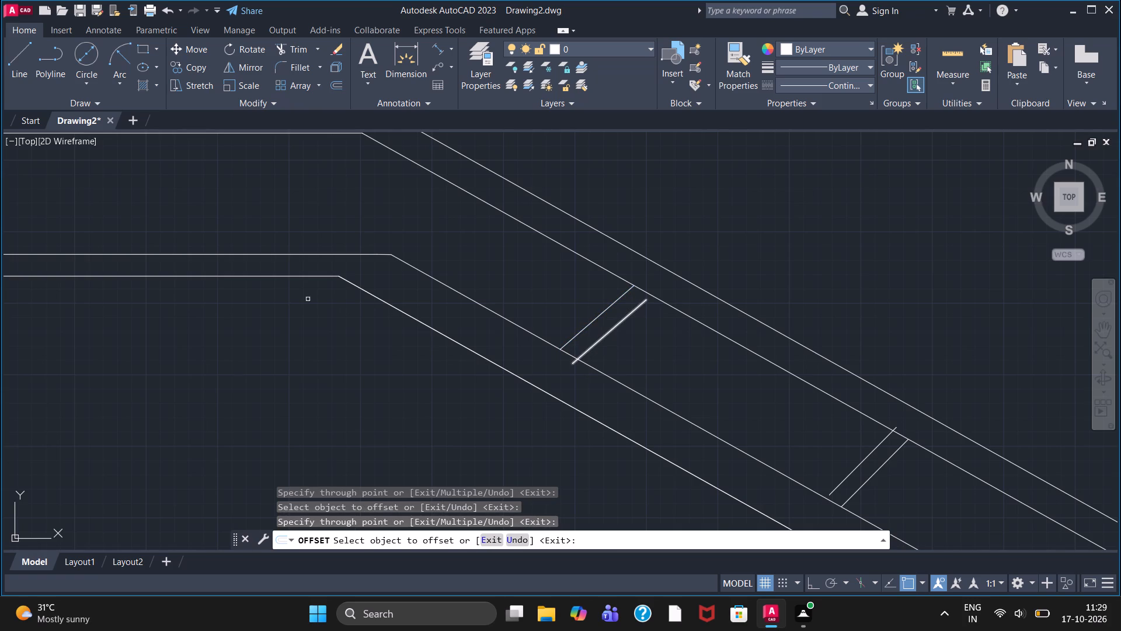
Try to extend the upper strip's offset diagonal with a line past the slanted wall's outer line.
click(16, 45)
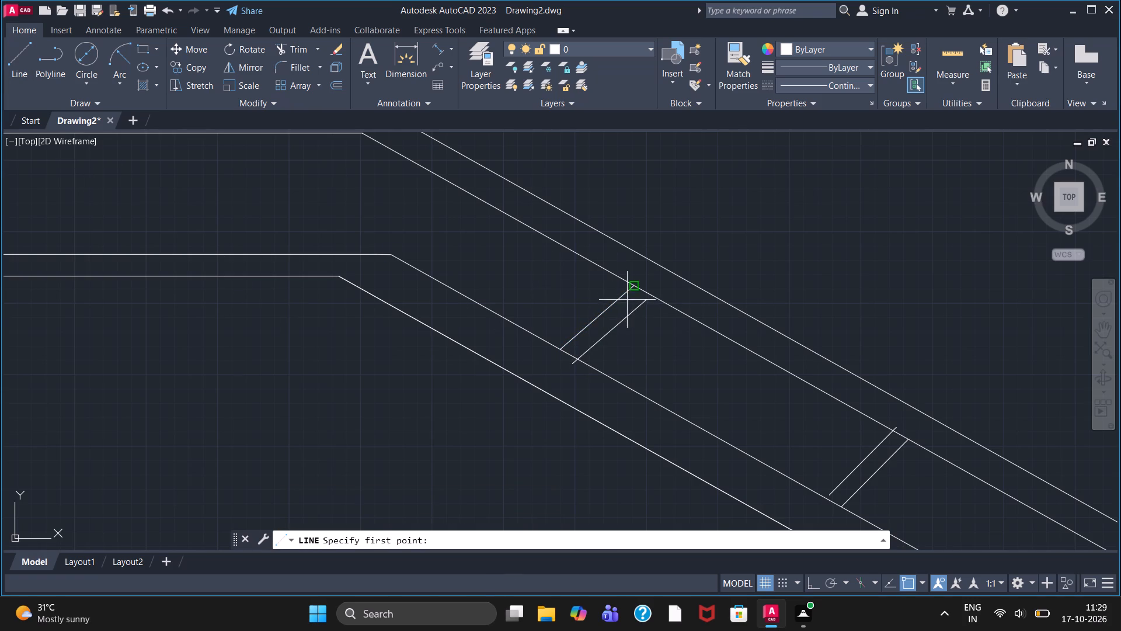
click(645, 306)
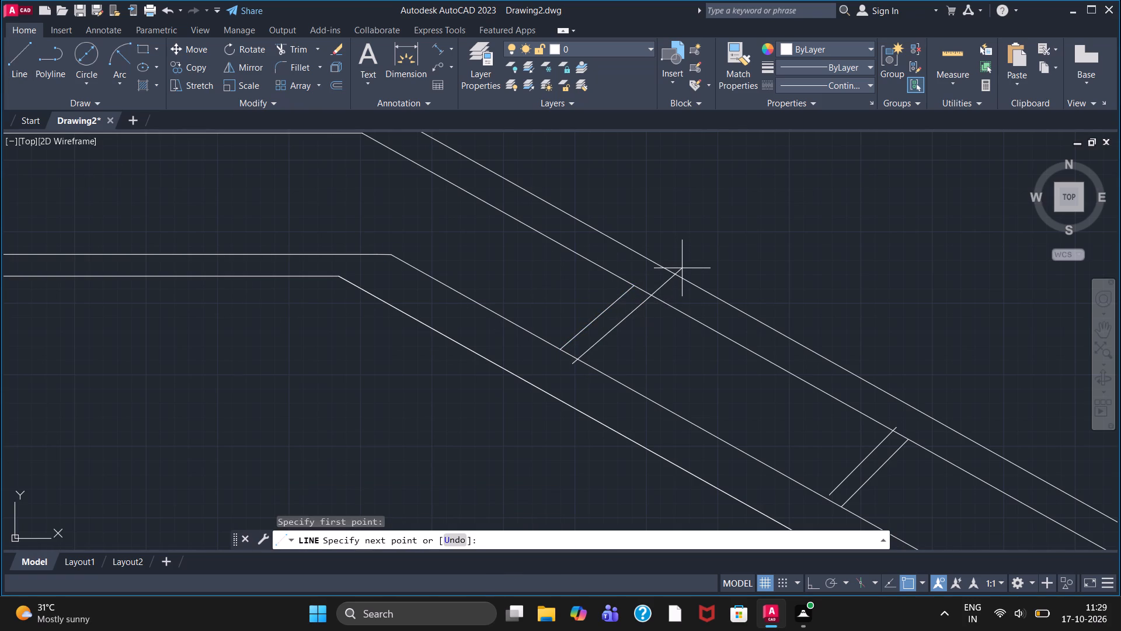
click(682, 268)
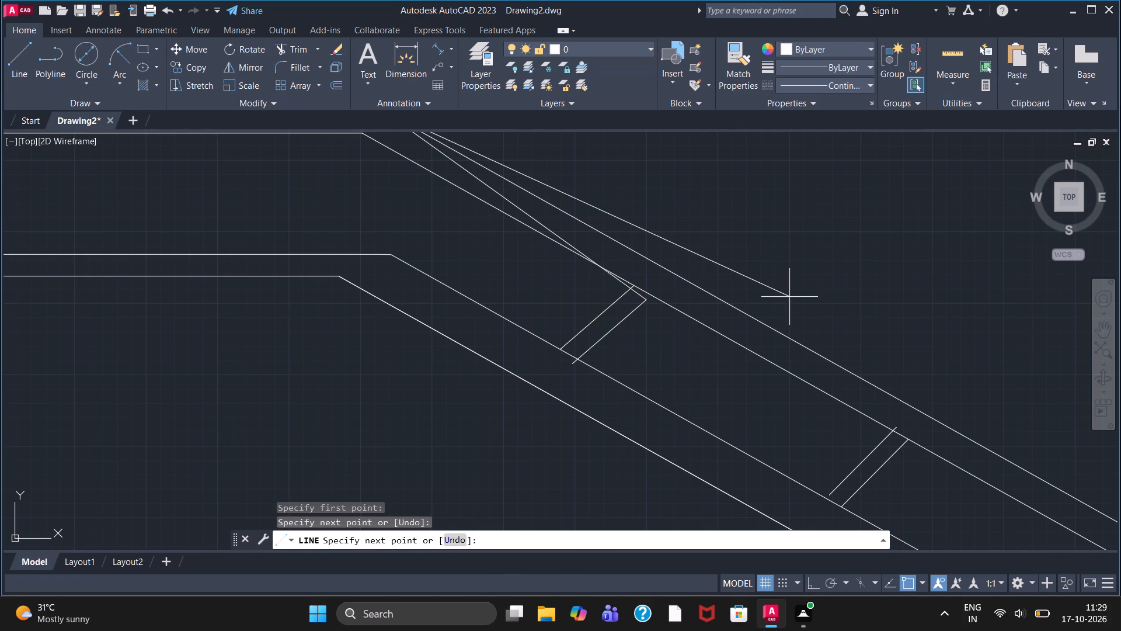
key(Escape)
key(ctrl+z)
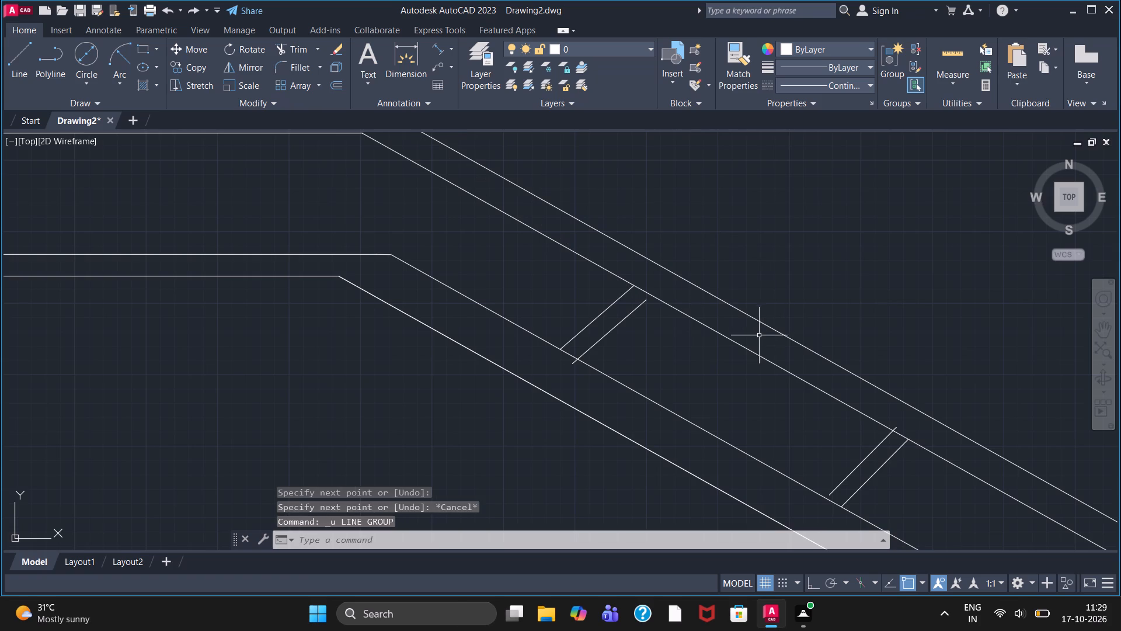
Draw a line continuing the upper strip's offset diagonal from its outer end to beyond the slanted wall's outer line.
click(11, 51)
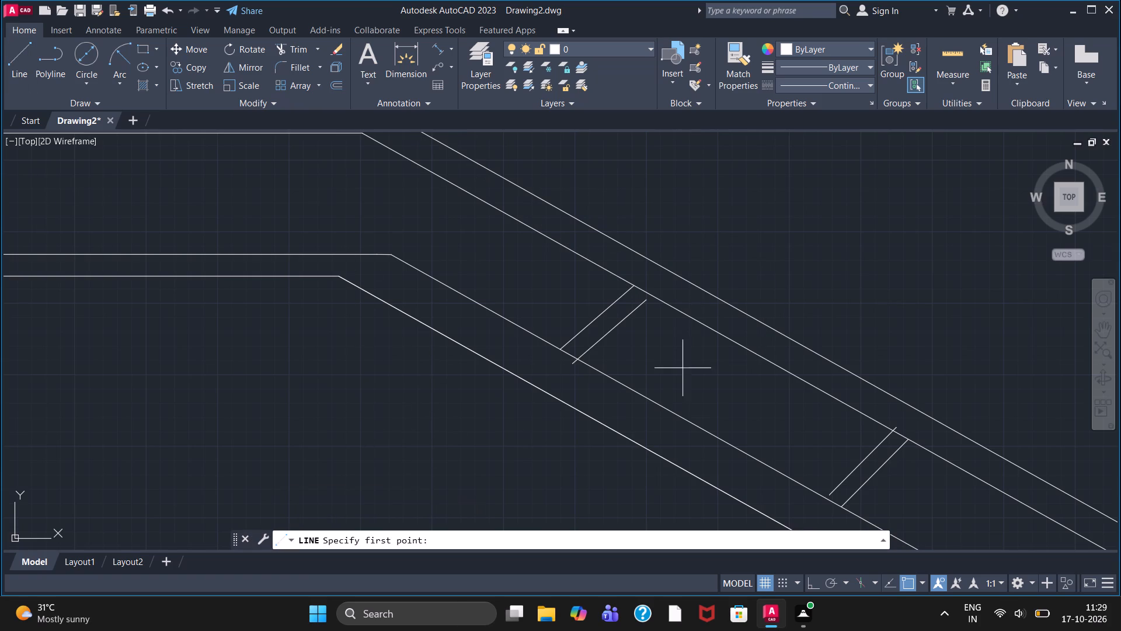
click(645, 310)
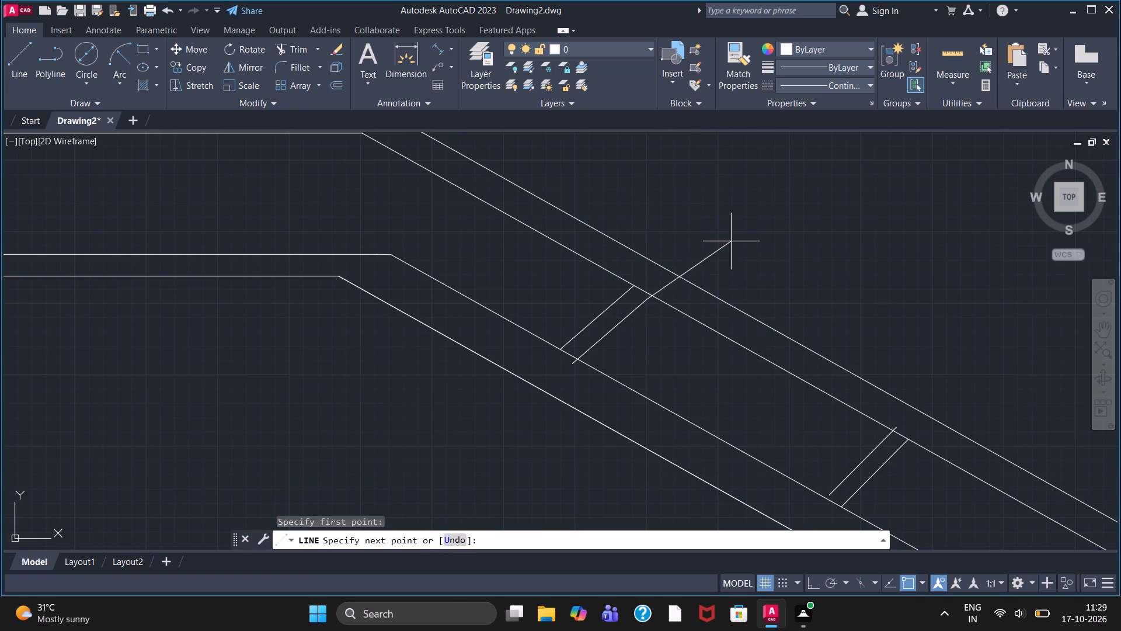
click(761, 193)
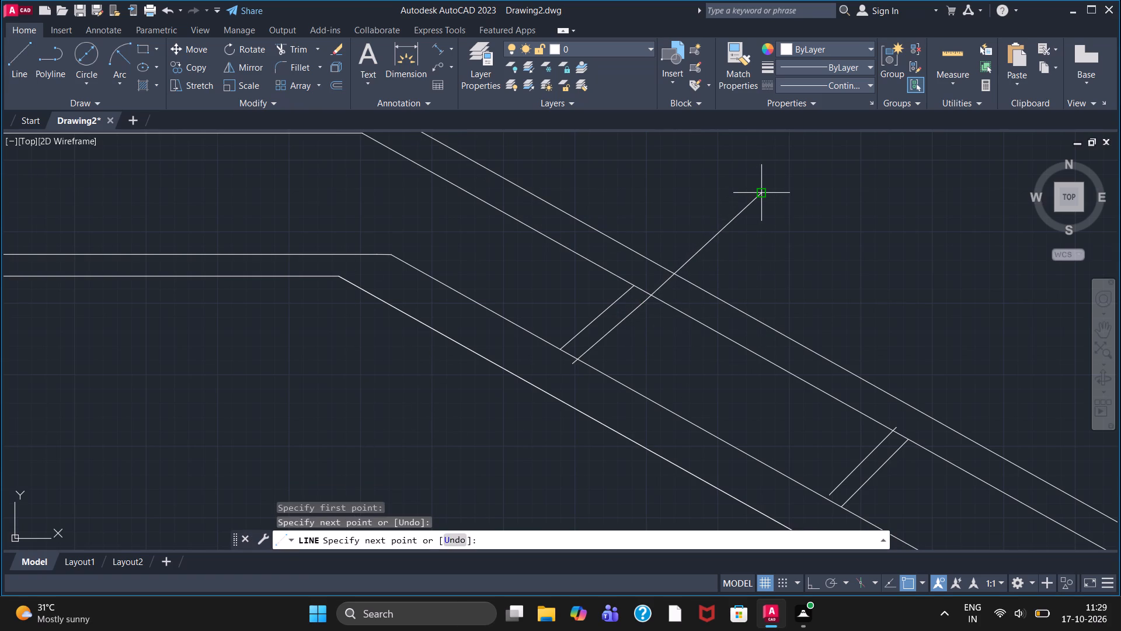
right_click(760, 193)
click(774, 200)
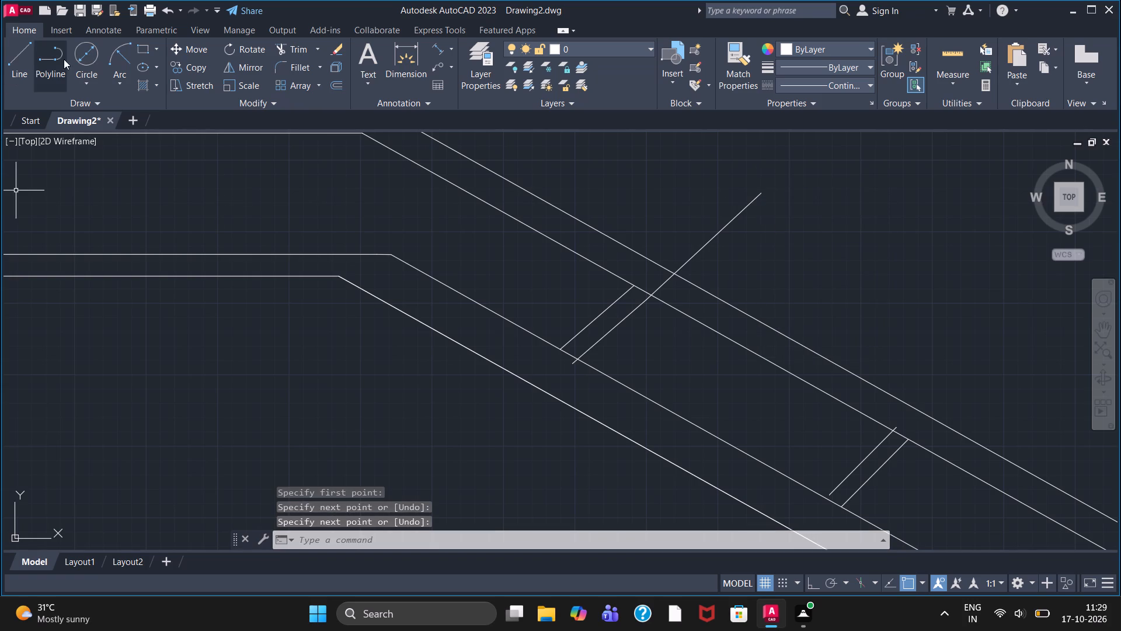
Draw a line continuing the lower strip's offset diagonal from its inner end into the interior past the slanted wall.
click(21, 57)
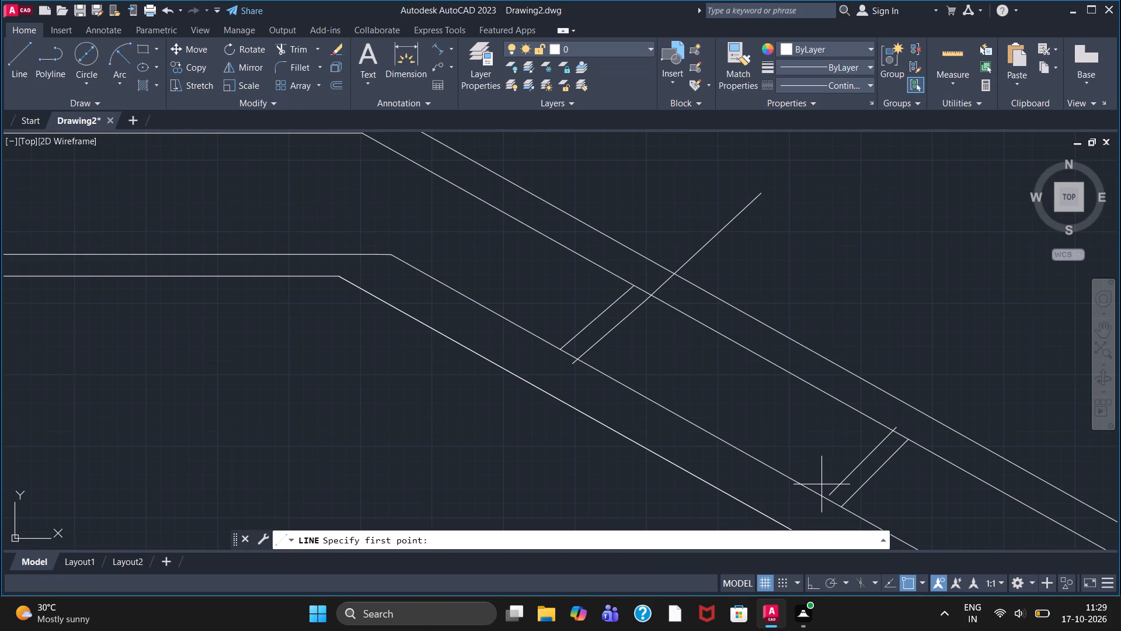
middle_drag(805, 459, 894, 175)
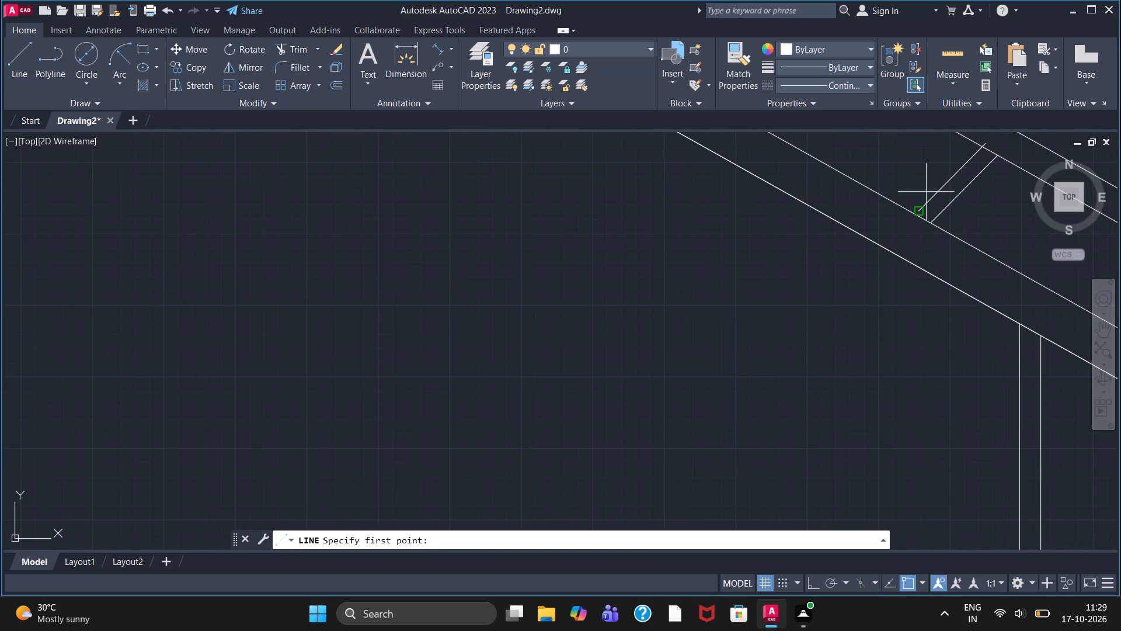
click(923, 207)
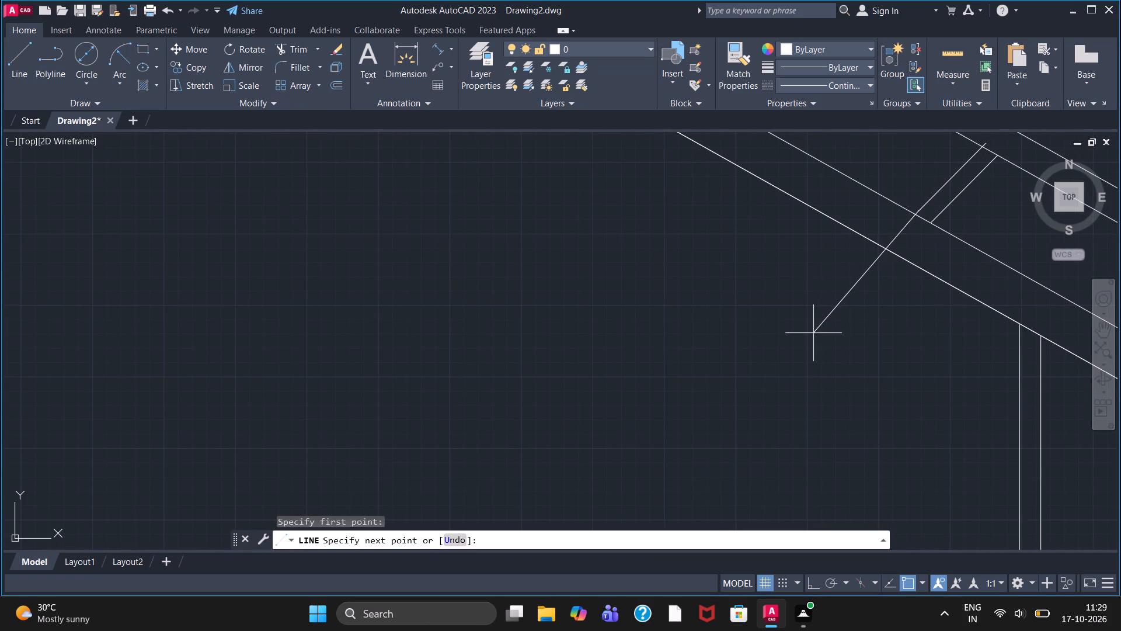
click(809, 320)
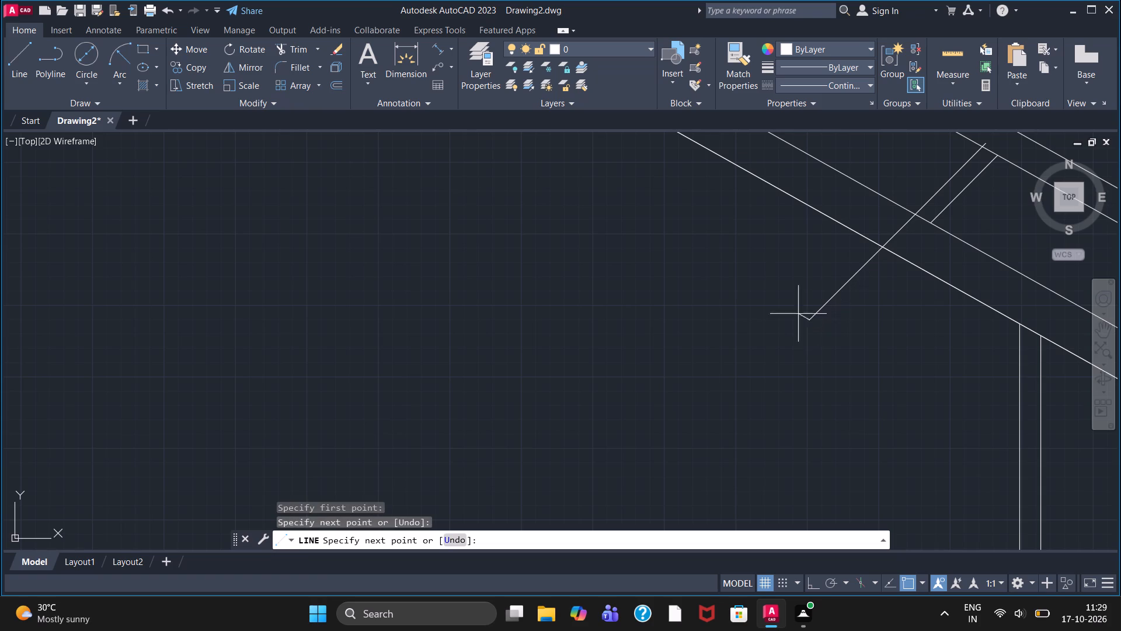
right_click(755, 270)
click(784, 281)
Trim the extension lines and the offset diagonals' overshooting ends so both strips span only between the slanted wall's two middle lines.
scroll(805, 294, down, 3)
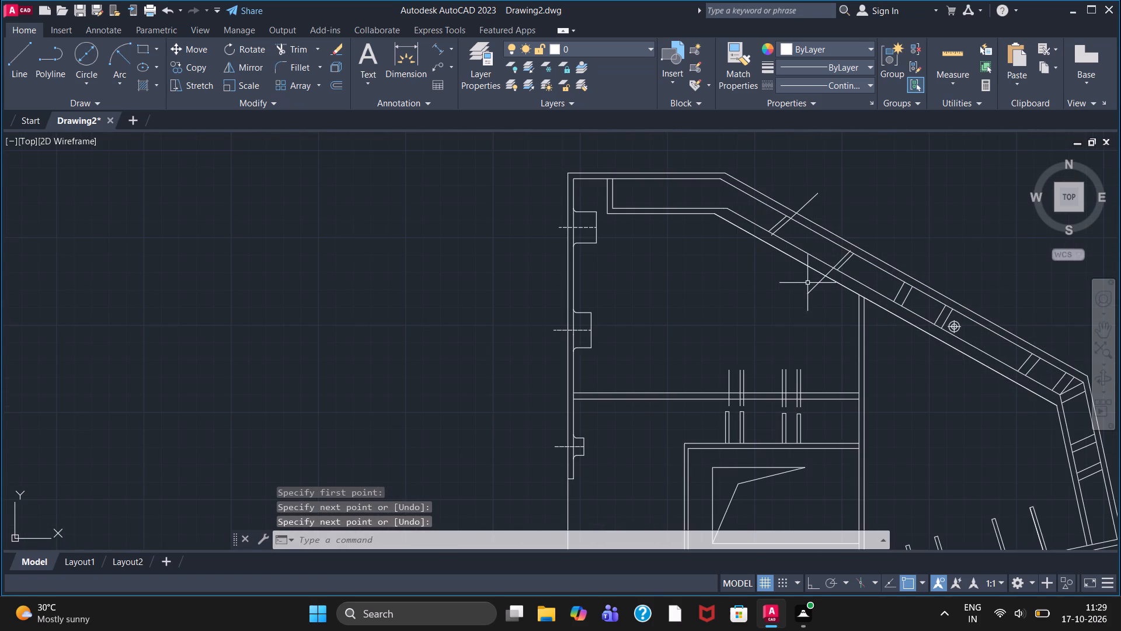
click(280, 47)
scroll(797, 208, up, 2)
click(800, 211)
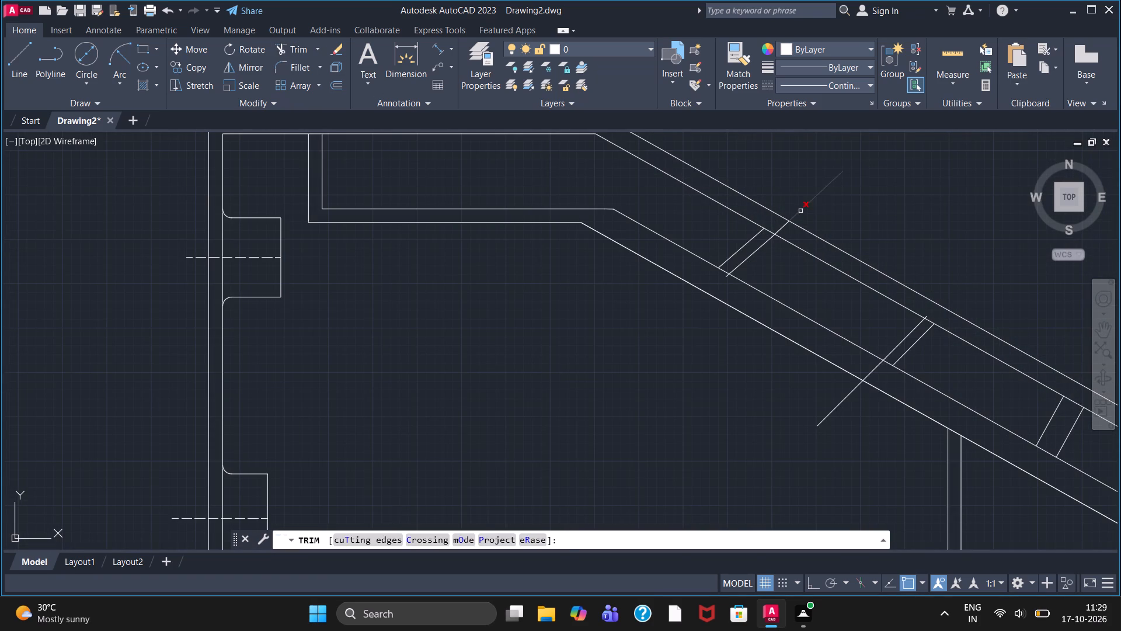
click(784, 229)
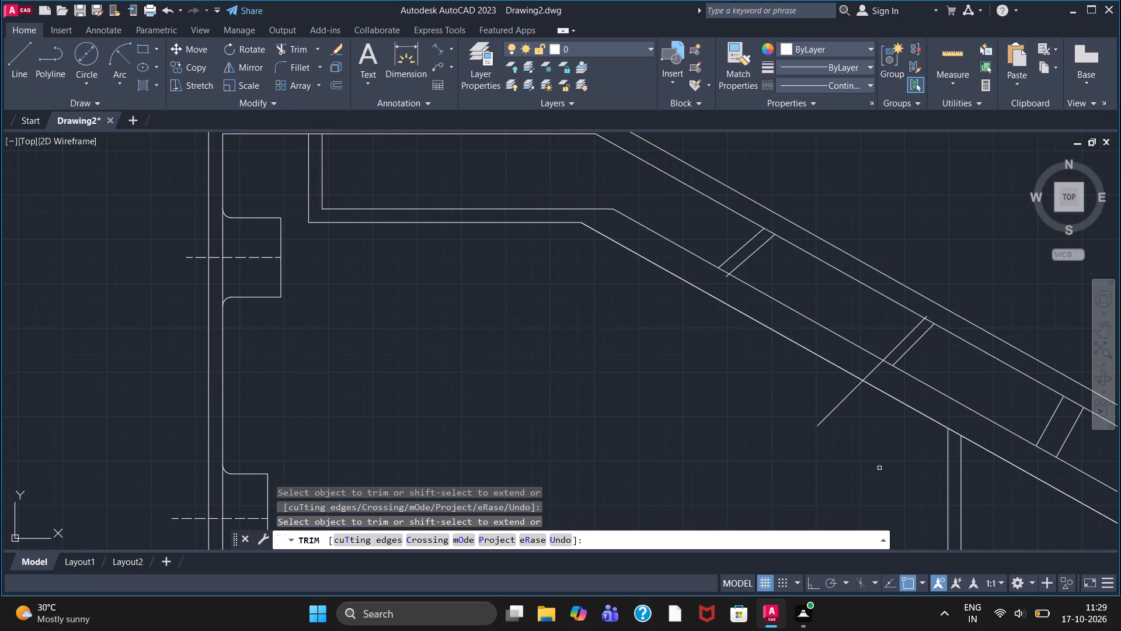
click(843, 399)
double_click(873, 372)
scroll(925, 314, up, 3)
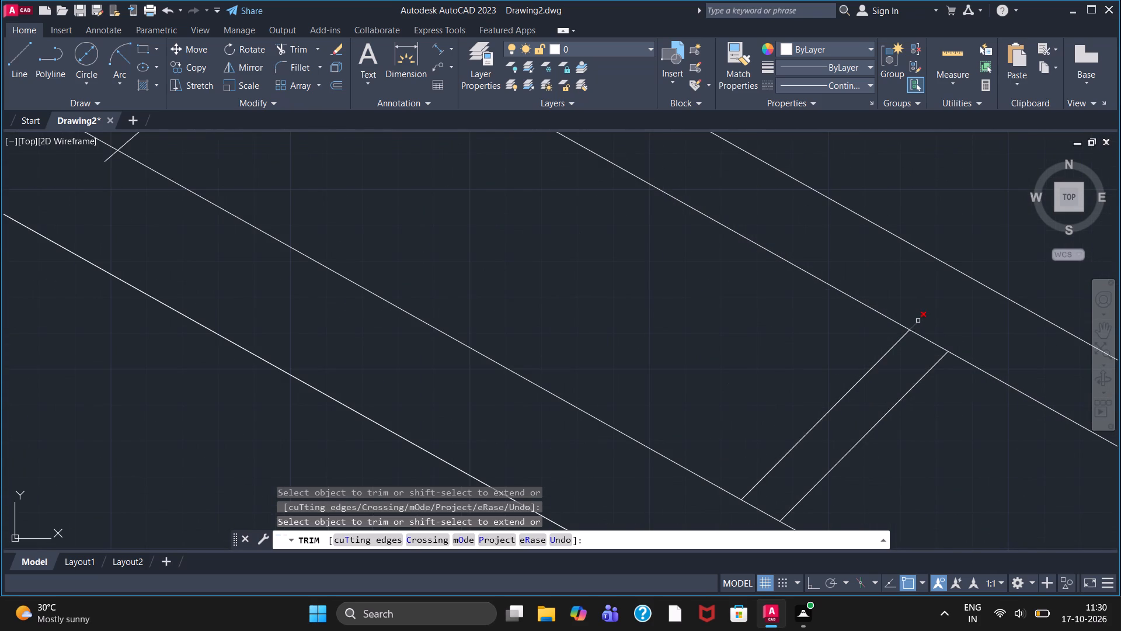
double_click(918, 321)
scroll(918, 323, down, 3)
scroll(692, 272, up, 3)
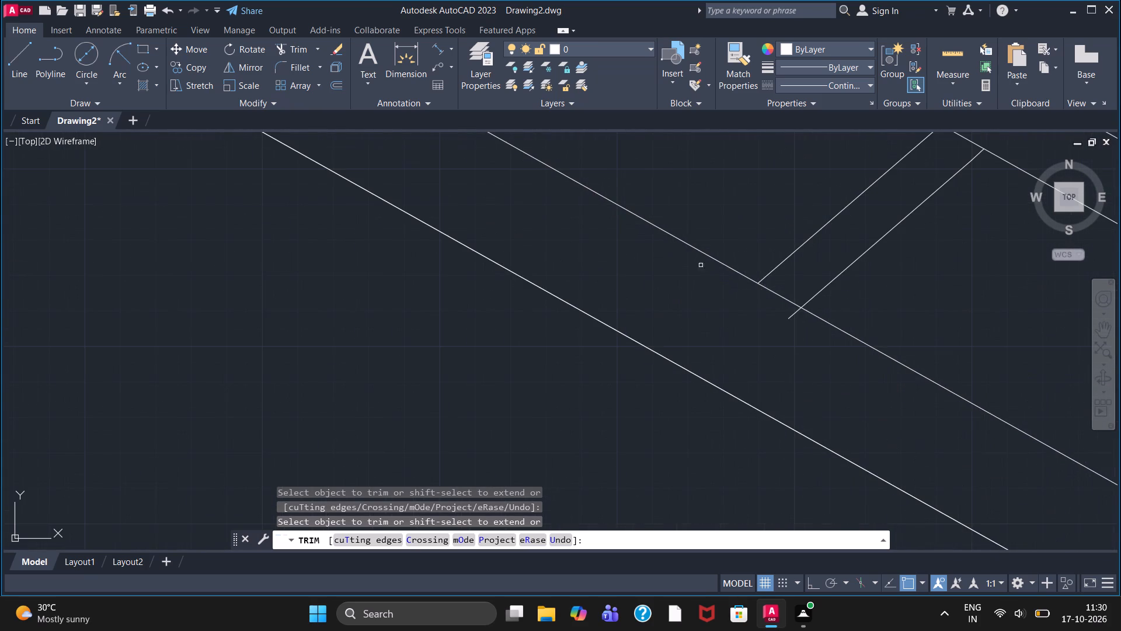
click(798, 313)
scroll(785, 326, down, 2)
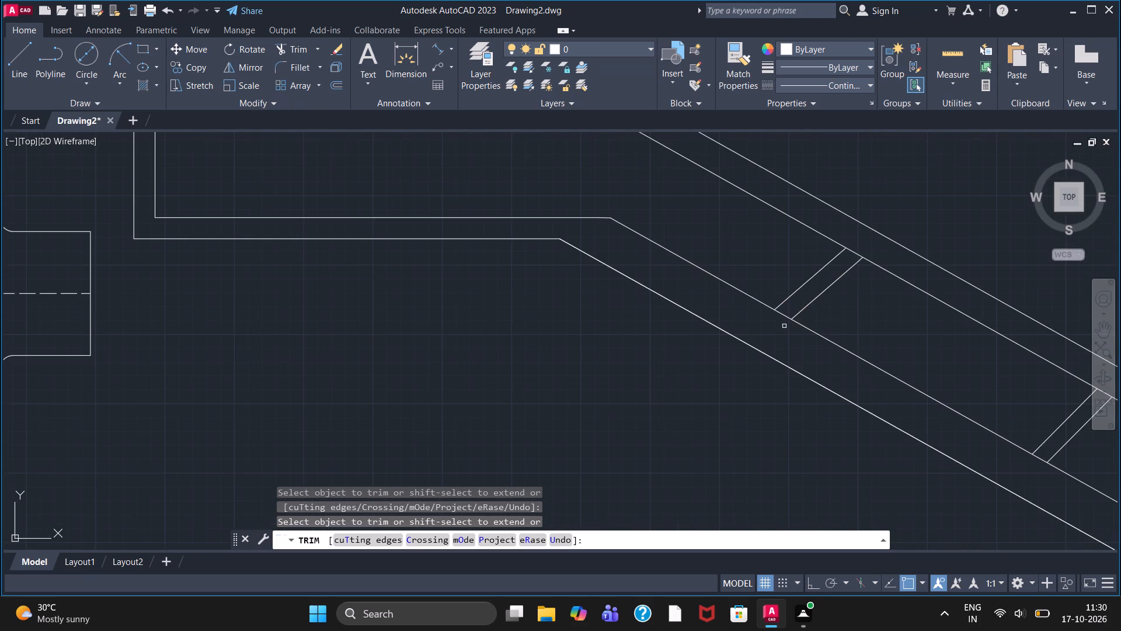
scroll(784, 326, down, 1)
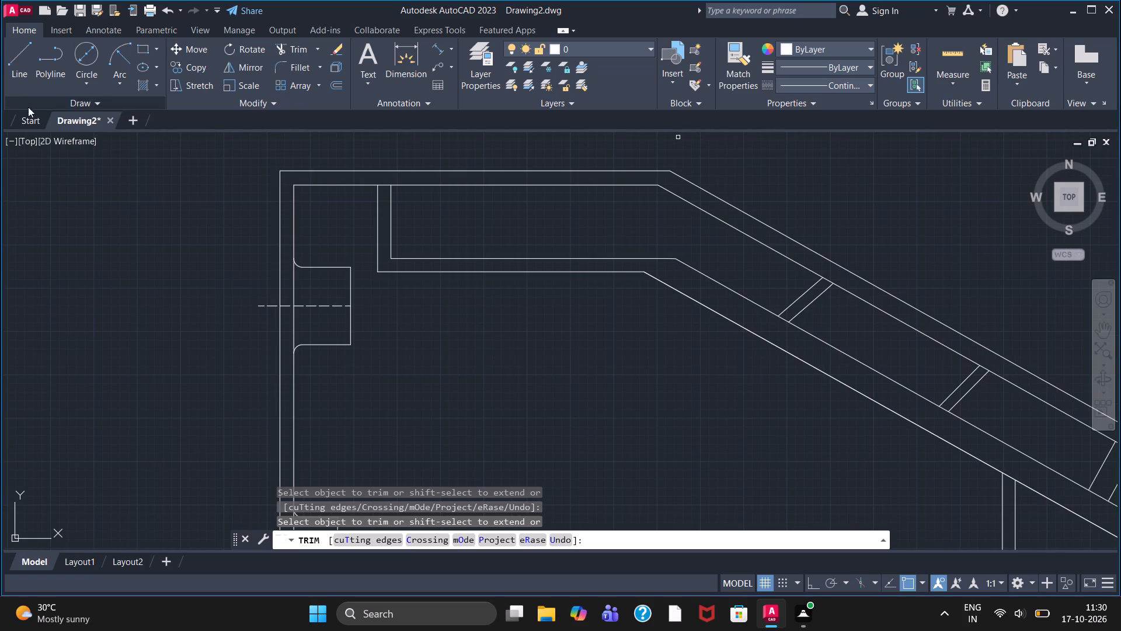
With Ortho on, draw a vertical line about 180 units long down across the horizontal top wall.
click(18, 80)
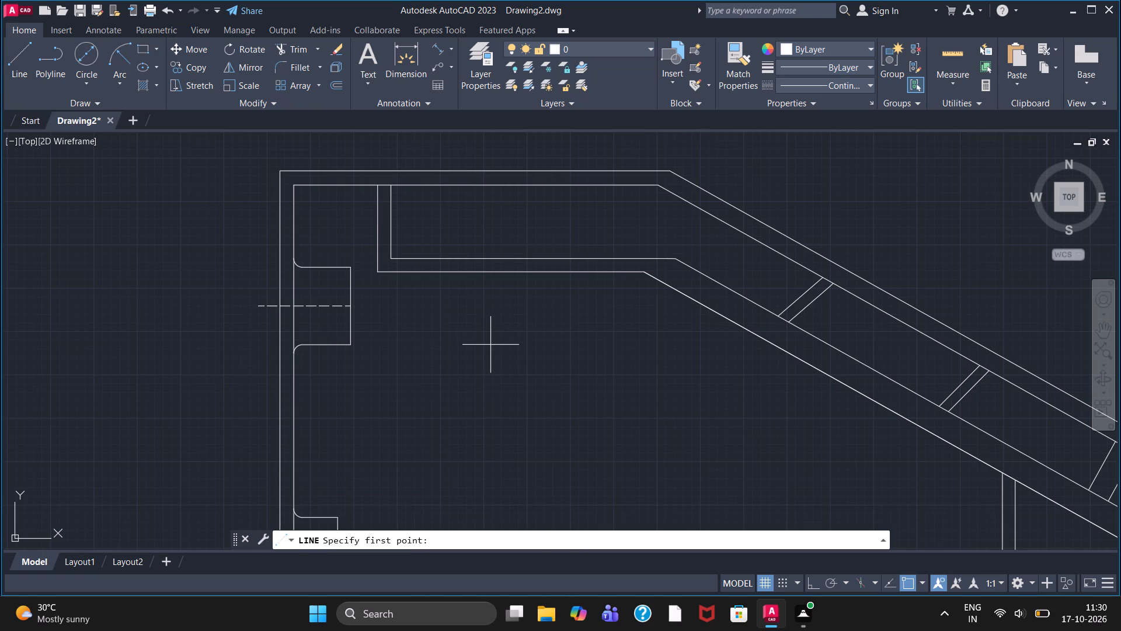
key(F8)
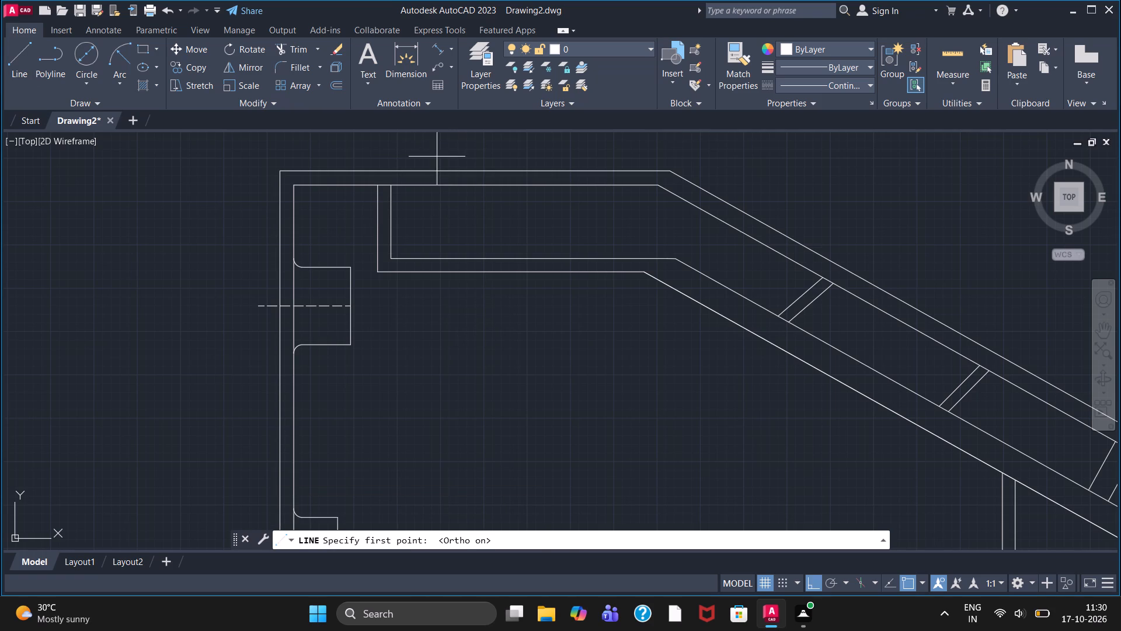
click(458, 145)
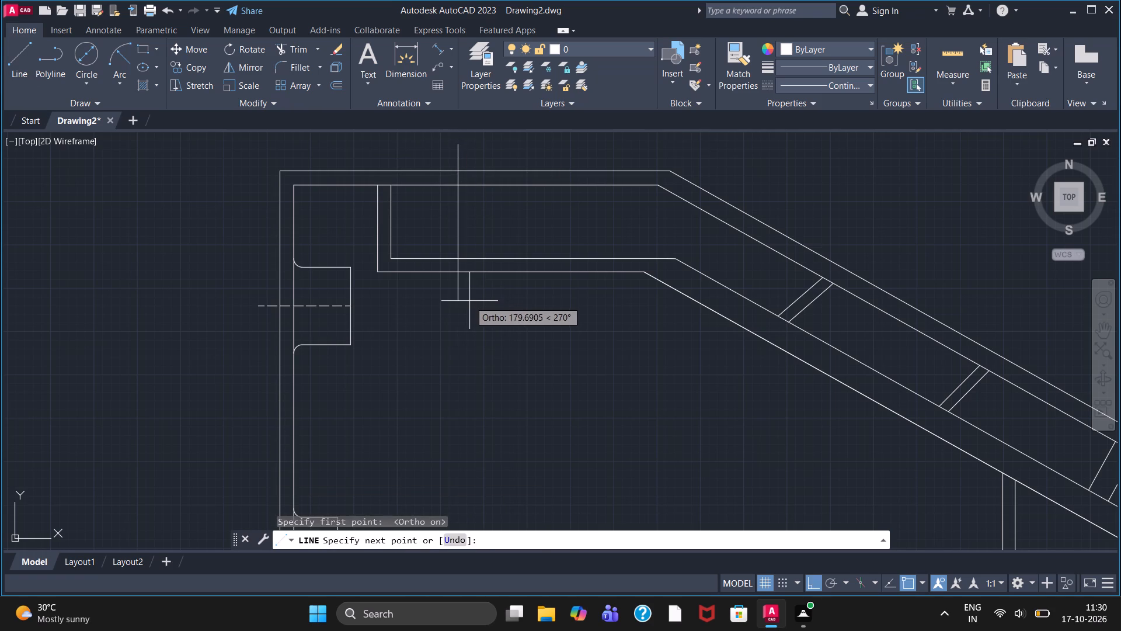
click(469, 301)
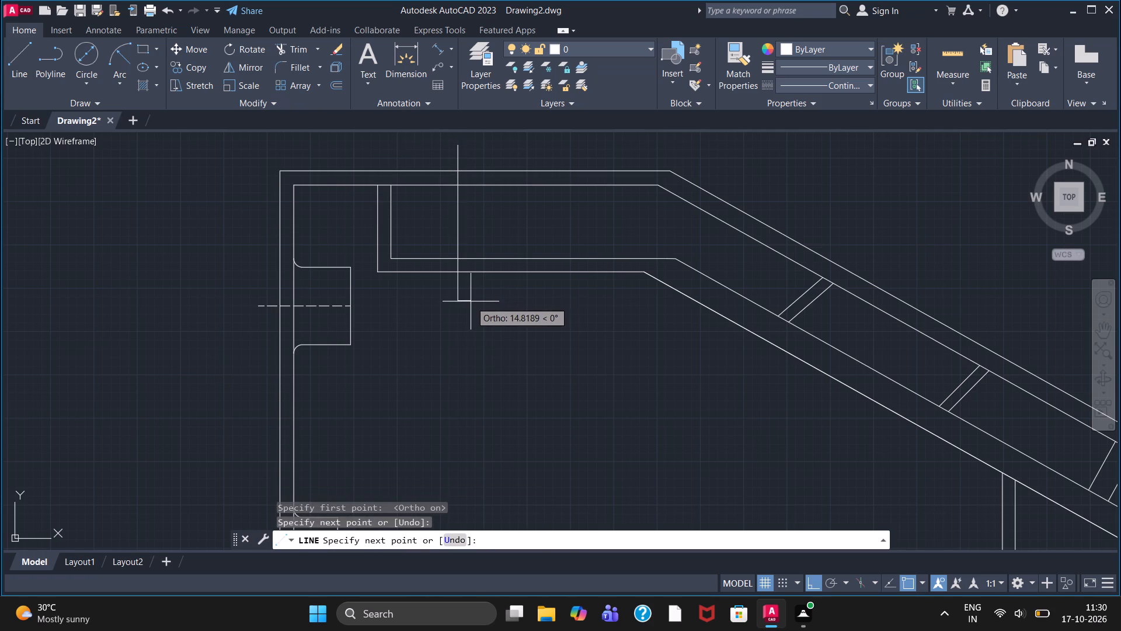
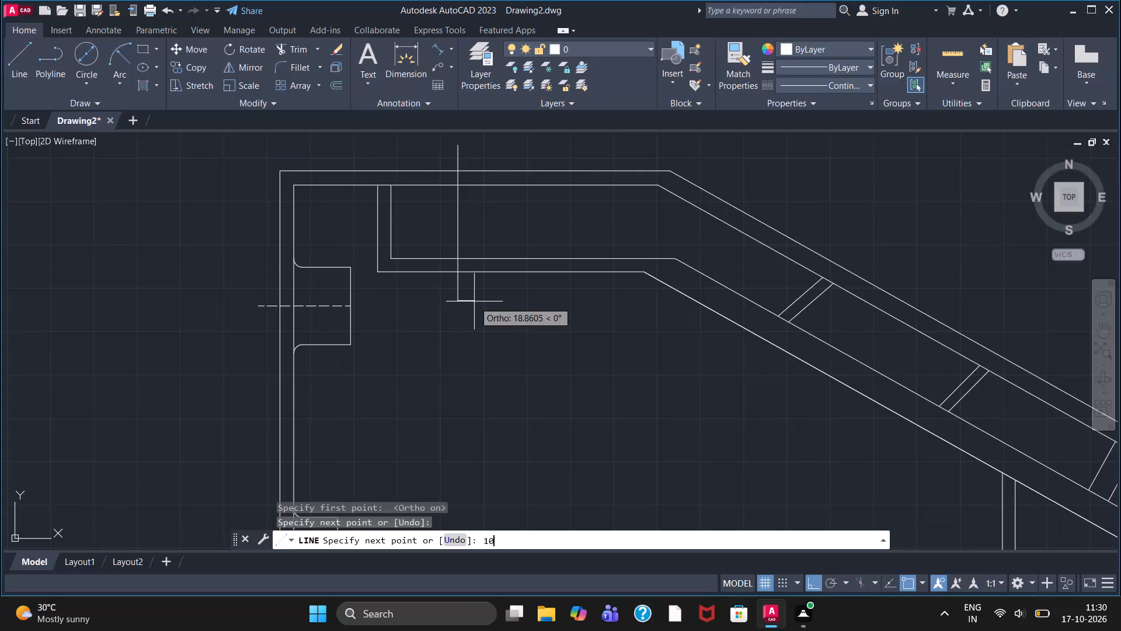
Draw connected lines forming two pairs of verticals across the upper horizontal wall band, 10 apart within each pair and 32 between pairs.
key(Return)
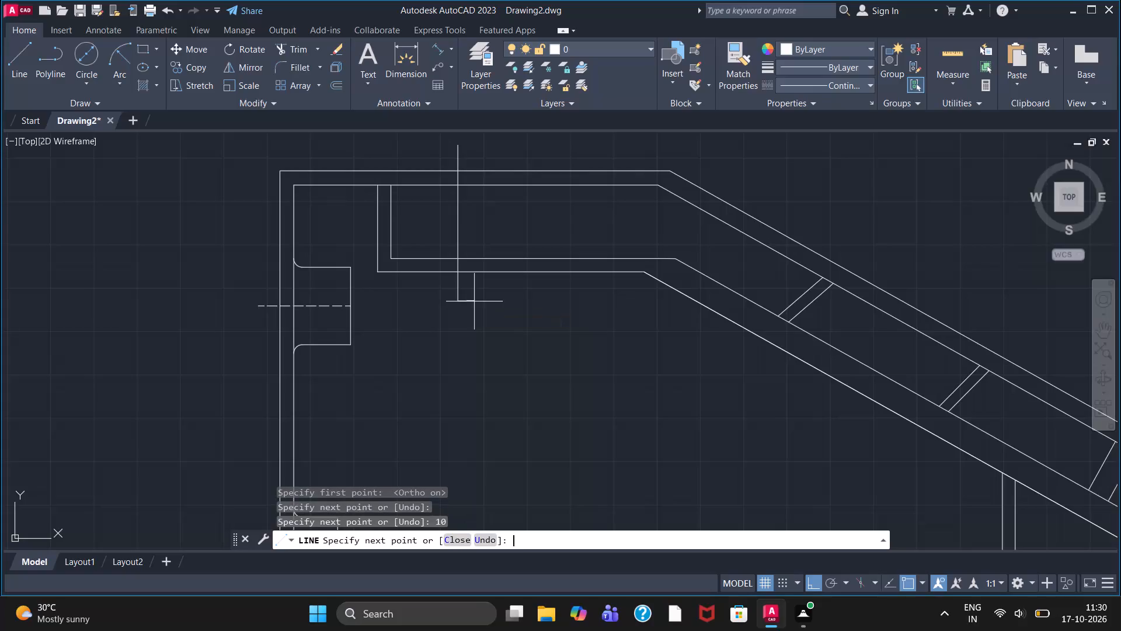
click(485, 145)
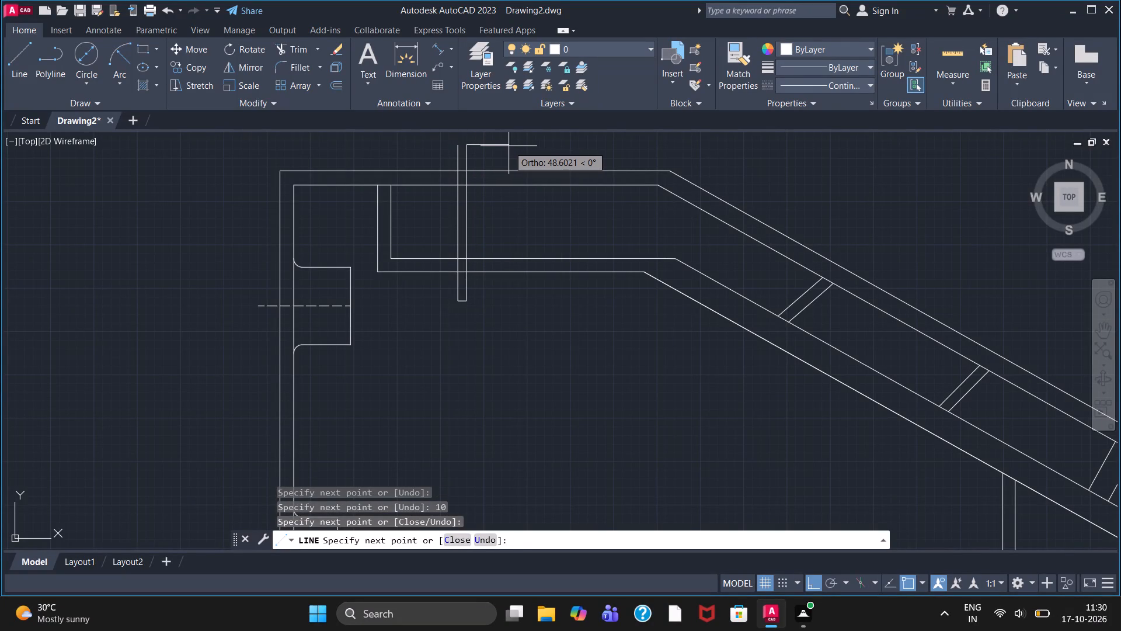
text(32)
key(Return)
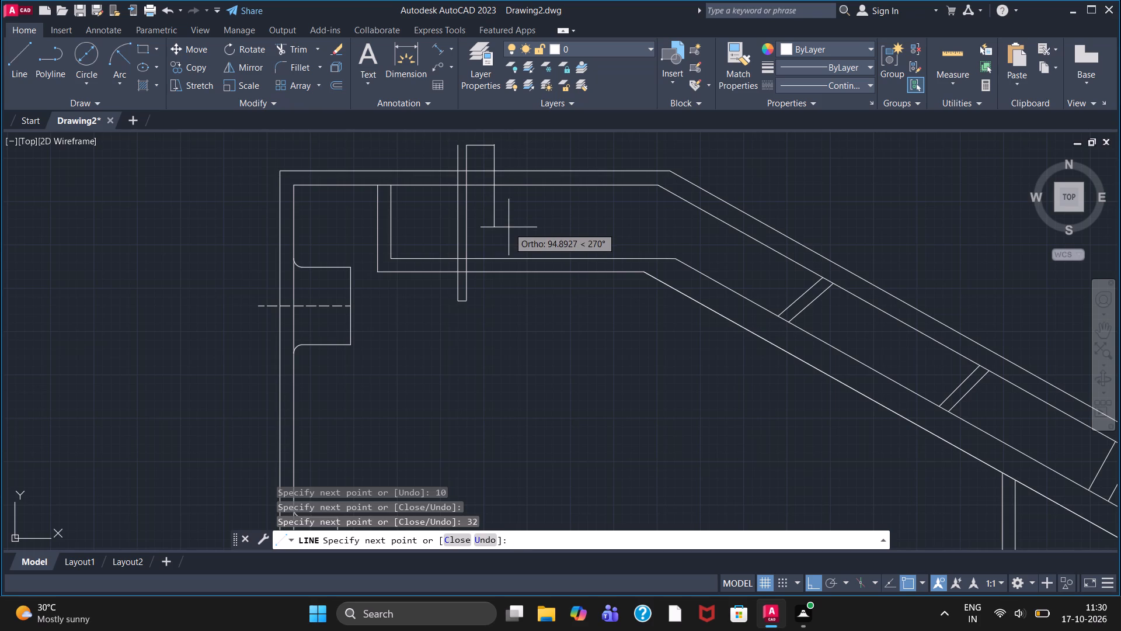
double_click(499, 301)
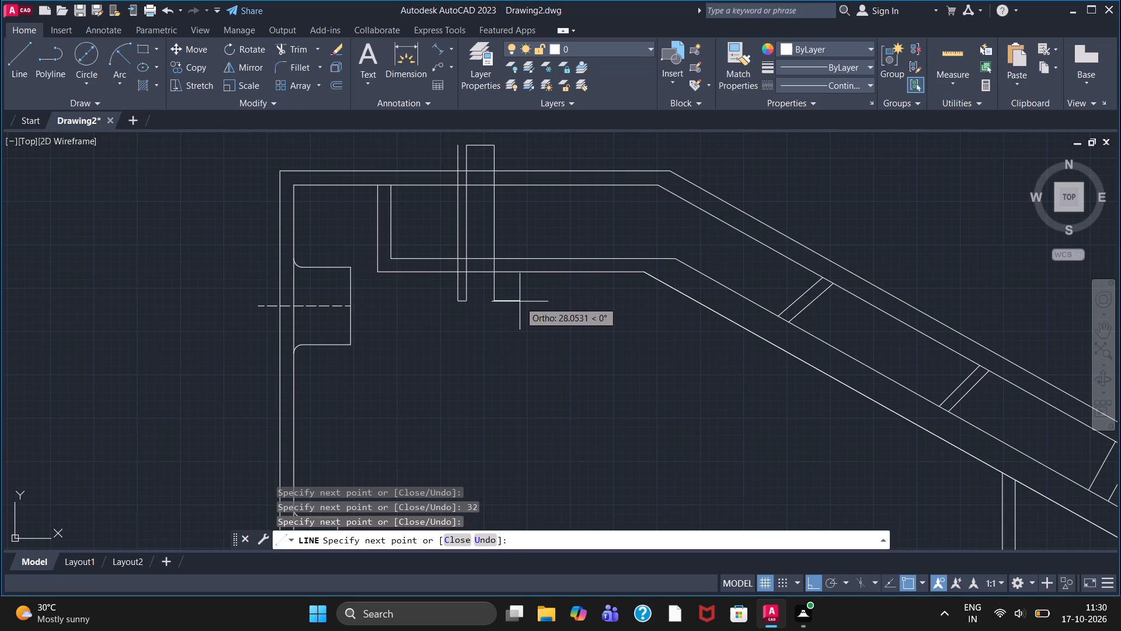
key(1)
key(0)
key(Return)
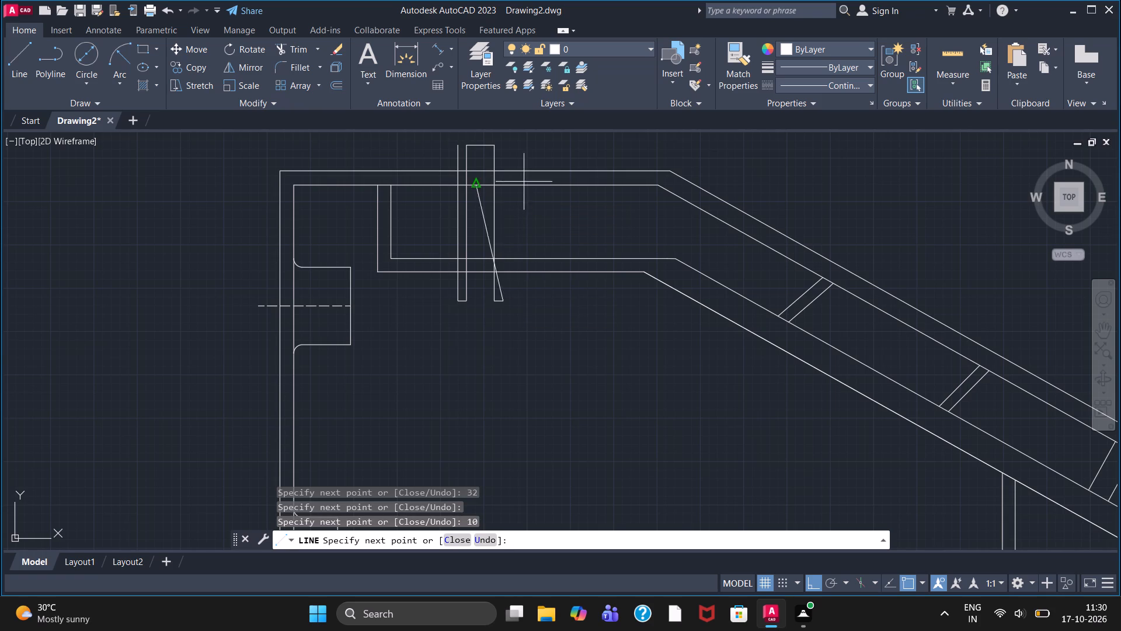
click(529, 141)
right_click(530, 140)
click(546, 143)
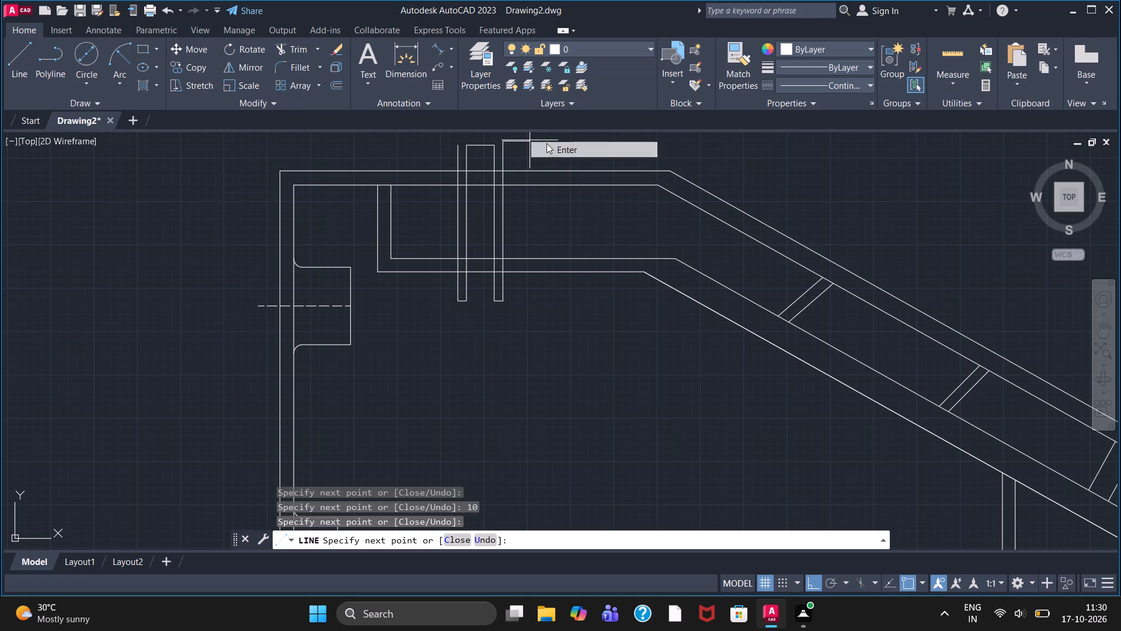
Trim the four vertical lines and their connecting top line back to the inner line of the upper outer wall.
click(288, 48)
scroll(406, 137, up, 1)
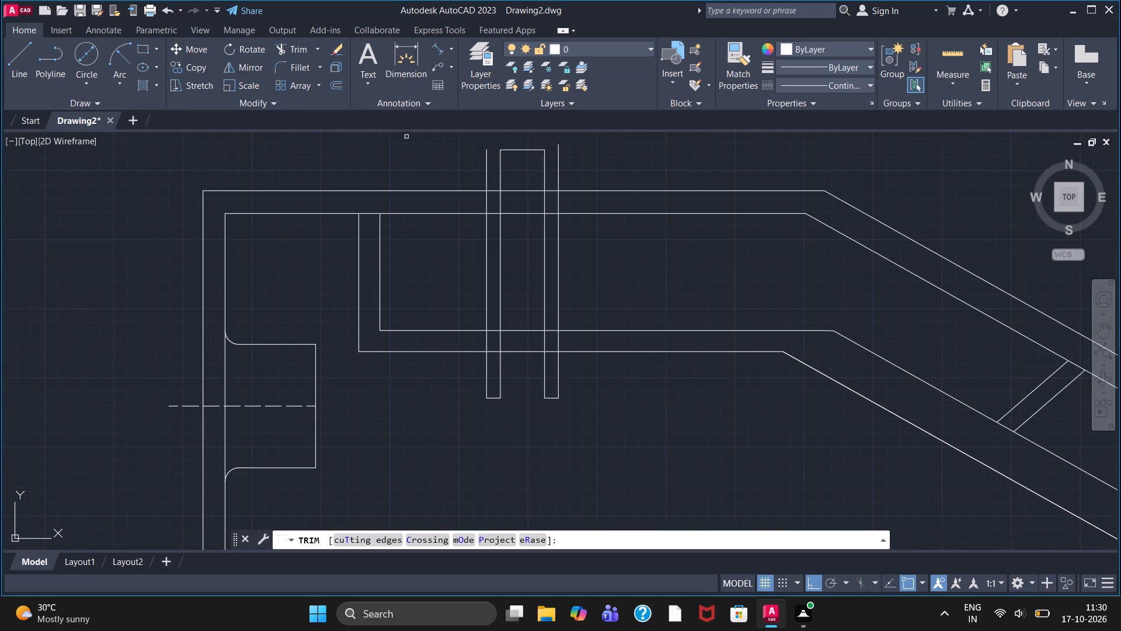
click(486, 167)
click(500, 173)
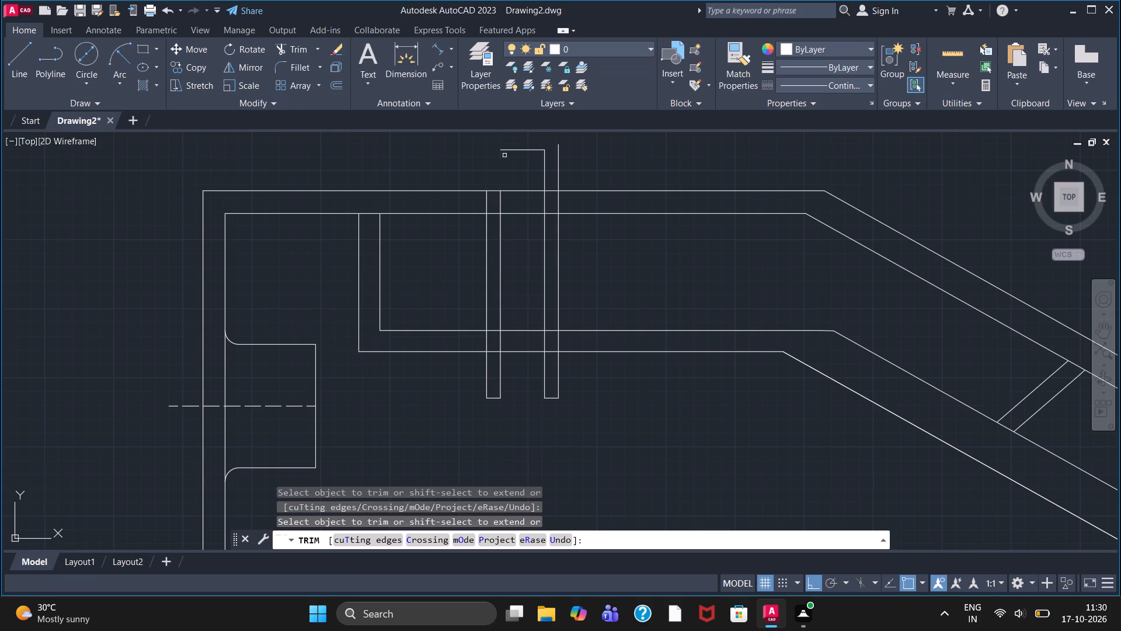
click(513, 149)
click(546, 172)
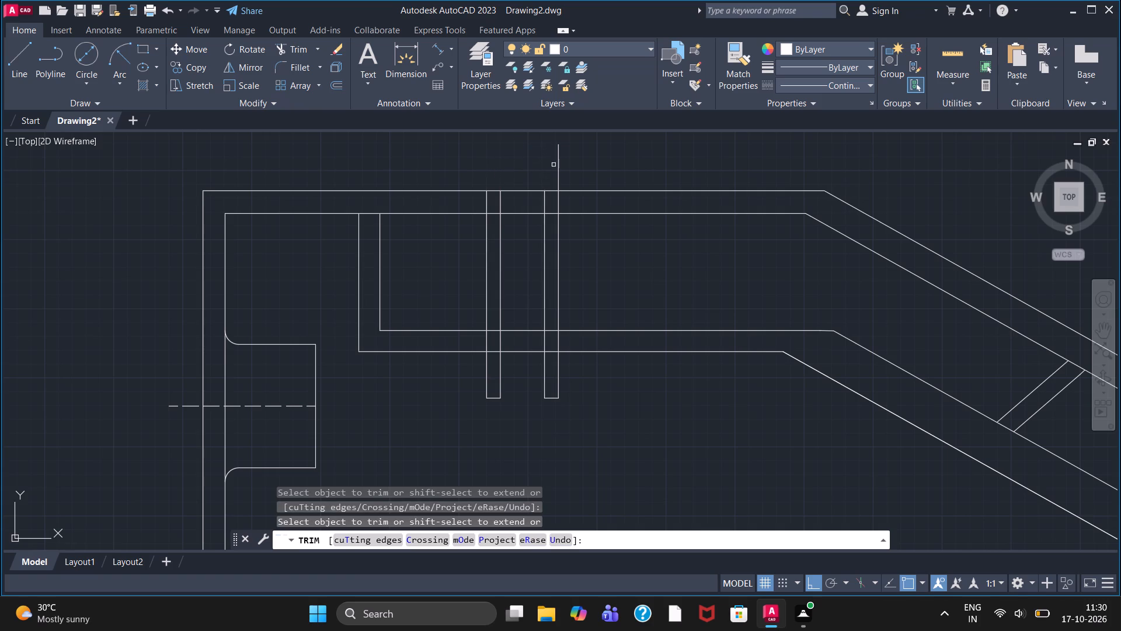
click(559, 160)
drag(478, 200, 561, 203)
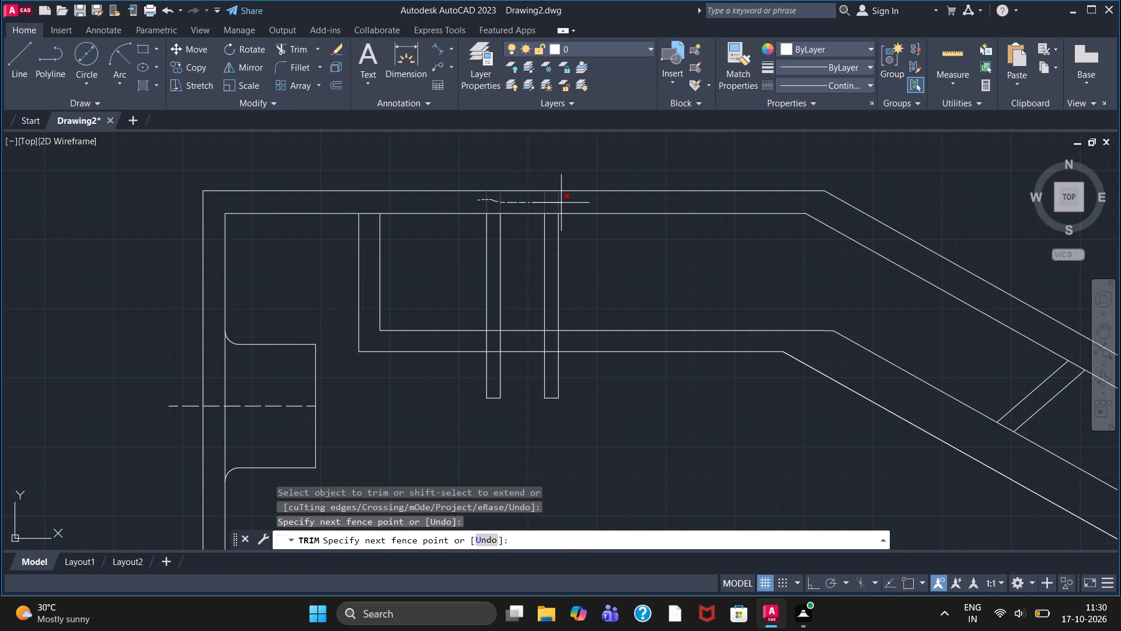
drag(561, 203, 572, 203)
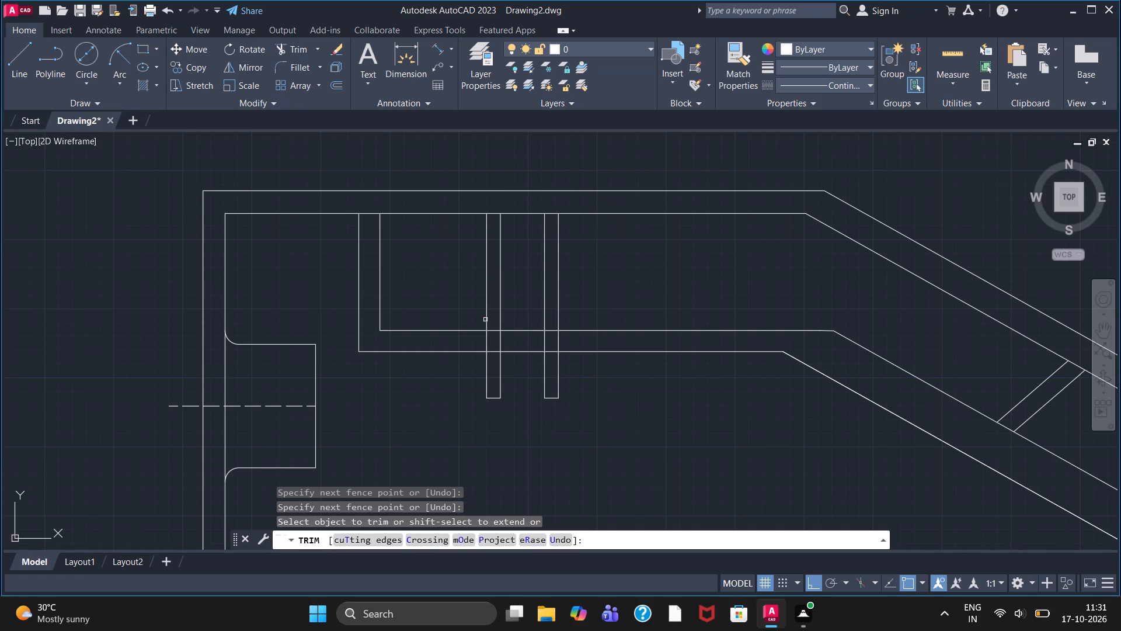
Trim the four vertical lines below the band's lower inner line and remove the two short leftover end lines.
drag(471, 341, 580, 341)
drag(433, 381, 586, 381)
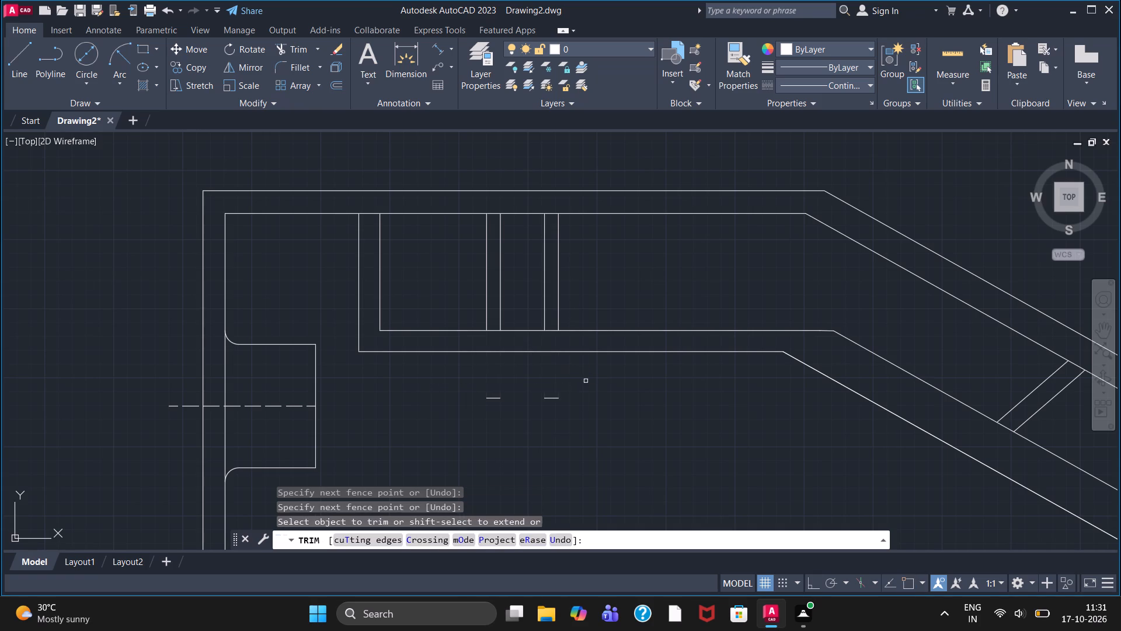
drag(496, 382, 503, 410)
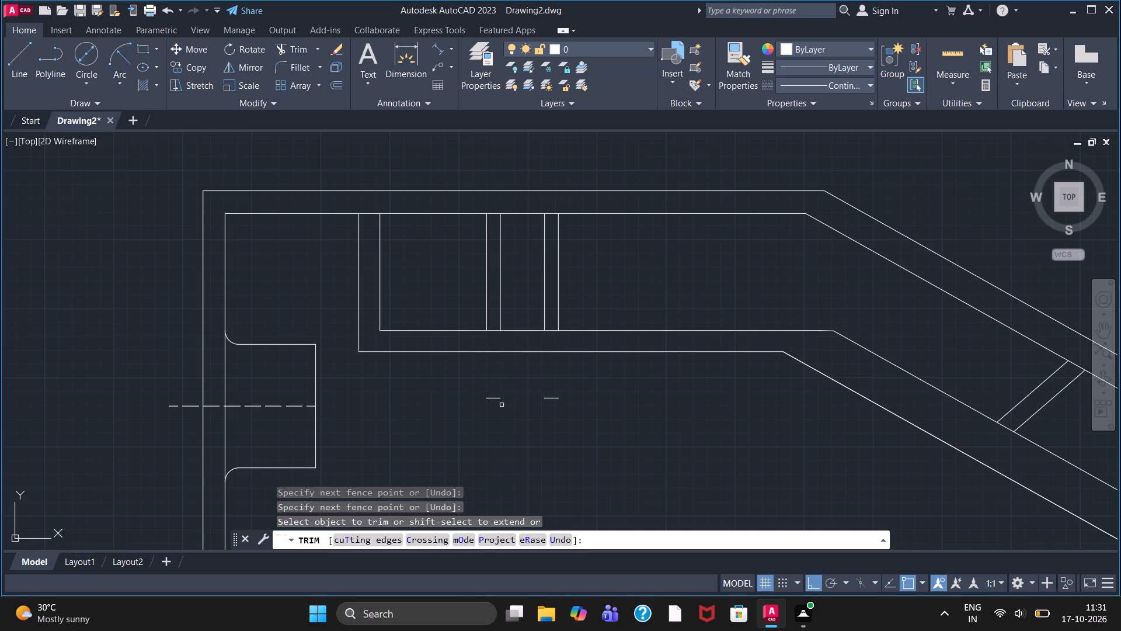
drag(495, 383, 495, 415)
drag(552, 384, 551, 401)
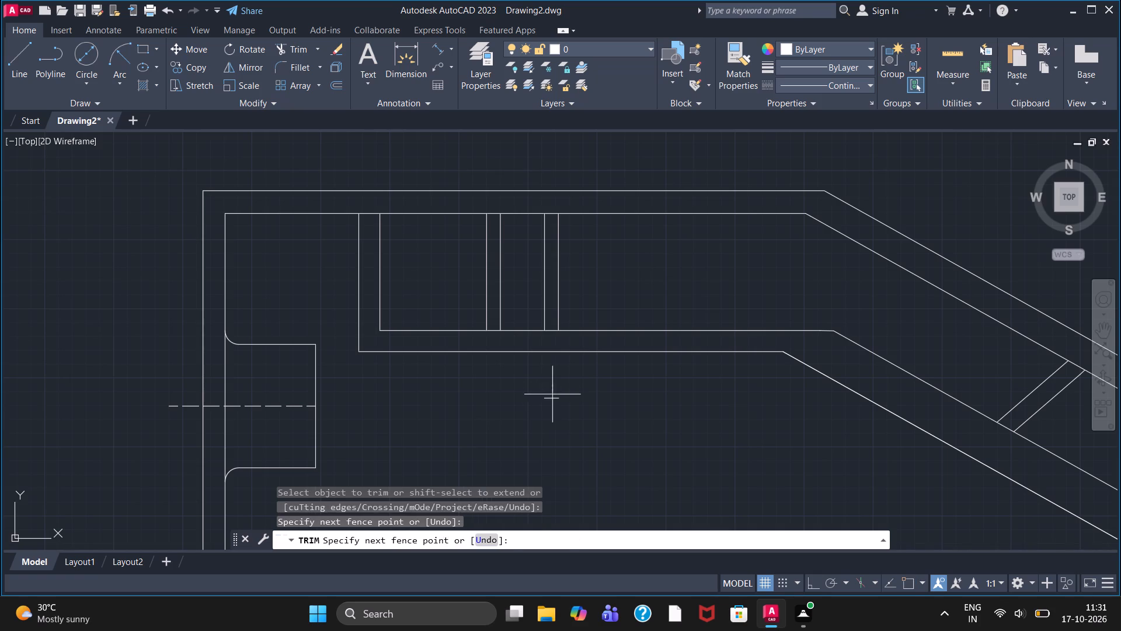
drag(551, 401, 548, 419)
Draw a vertical line from the bend in the upper wall's inner line down past both lower band lines.
scroll(567, 375, down, 1)
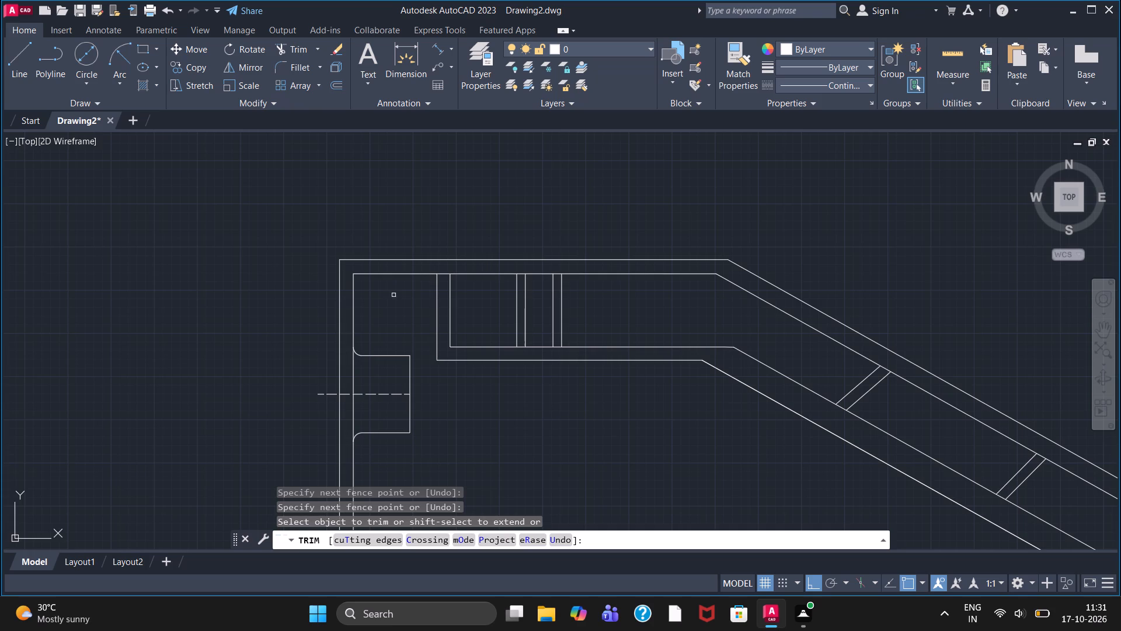
scroll(438, 255, down, 1)
scroll(544, 310, down, 3)
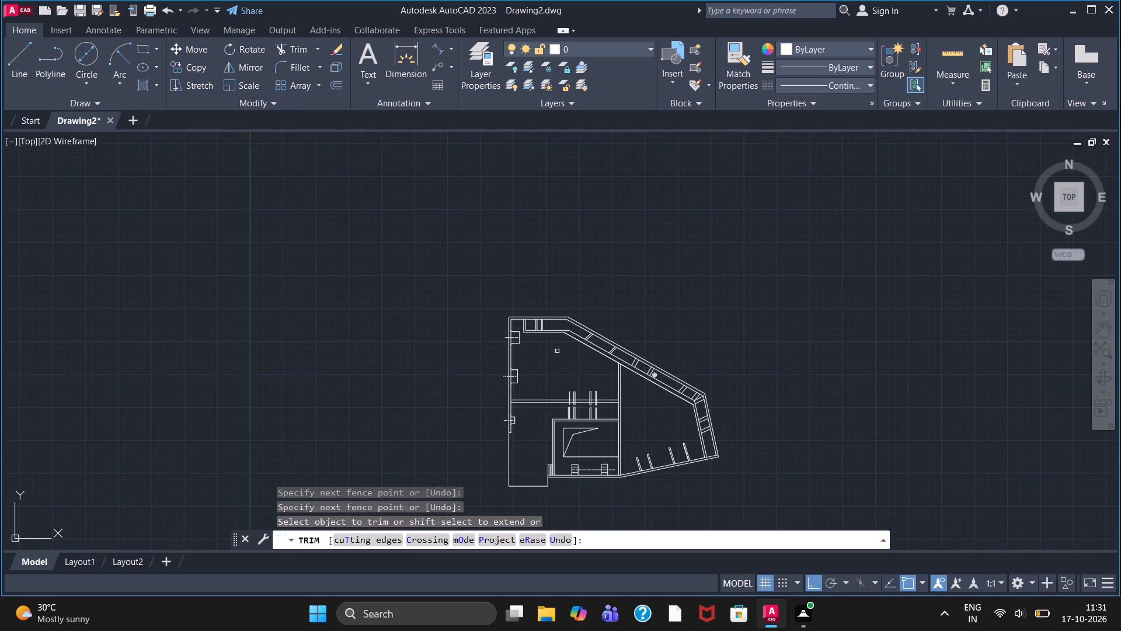
middle_drag(563, 356, 502, 314)
scroll(502, 314, up, 2)
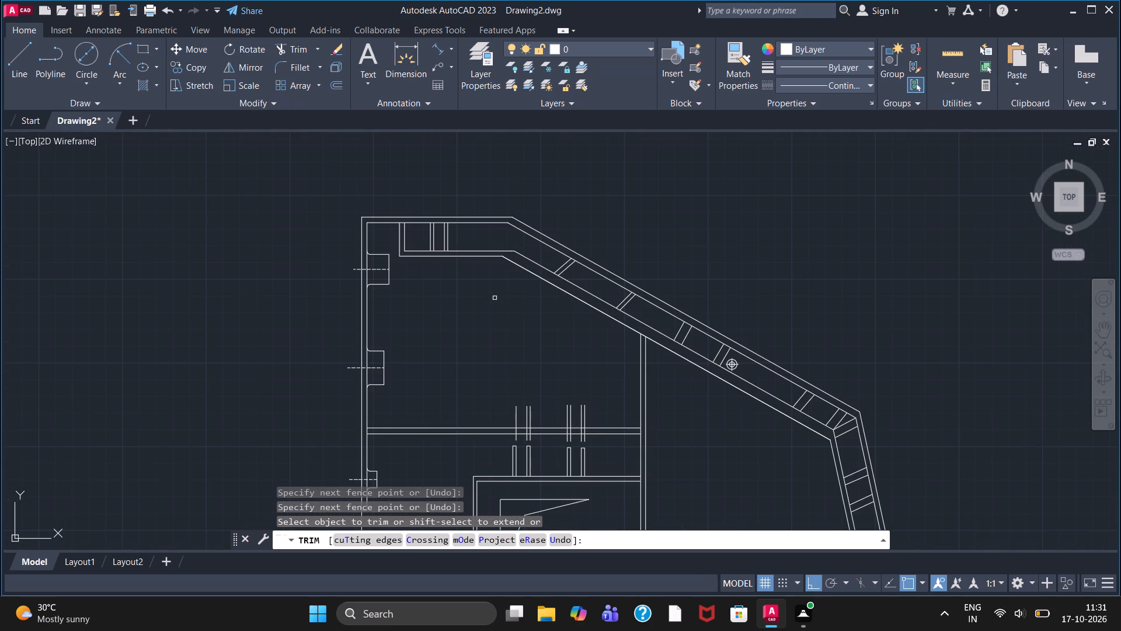
scroll(493, 280, up, 1)
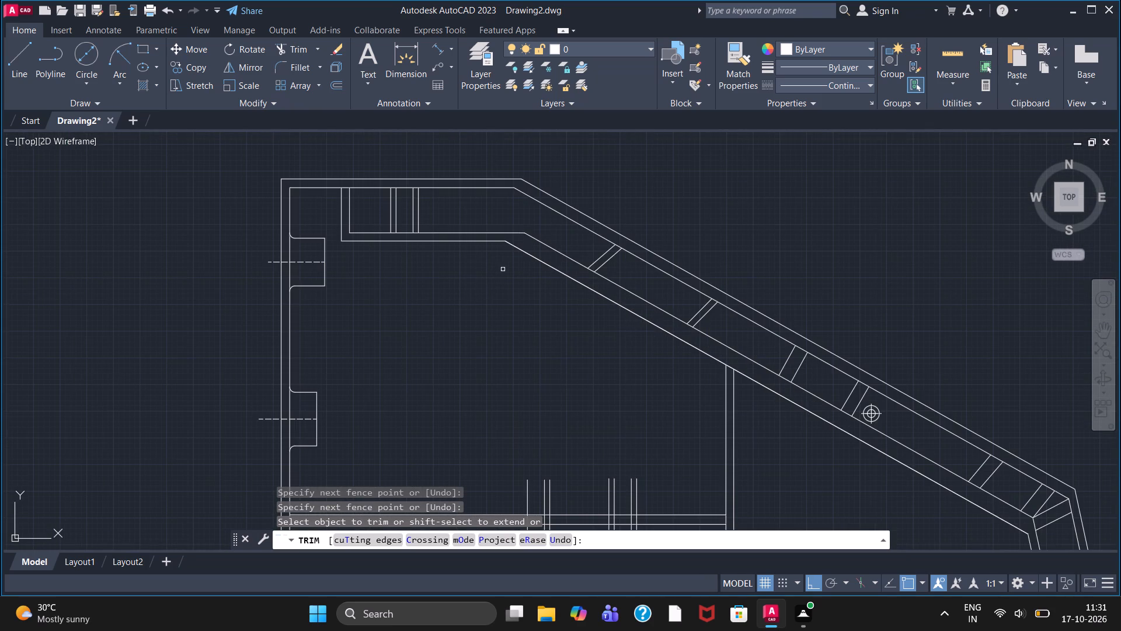
middle_drag(492, 285, 458, 324)
click(25, 58)
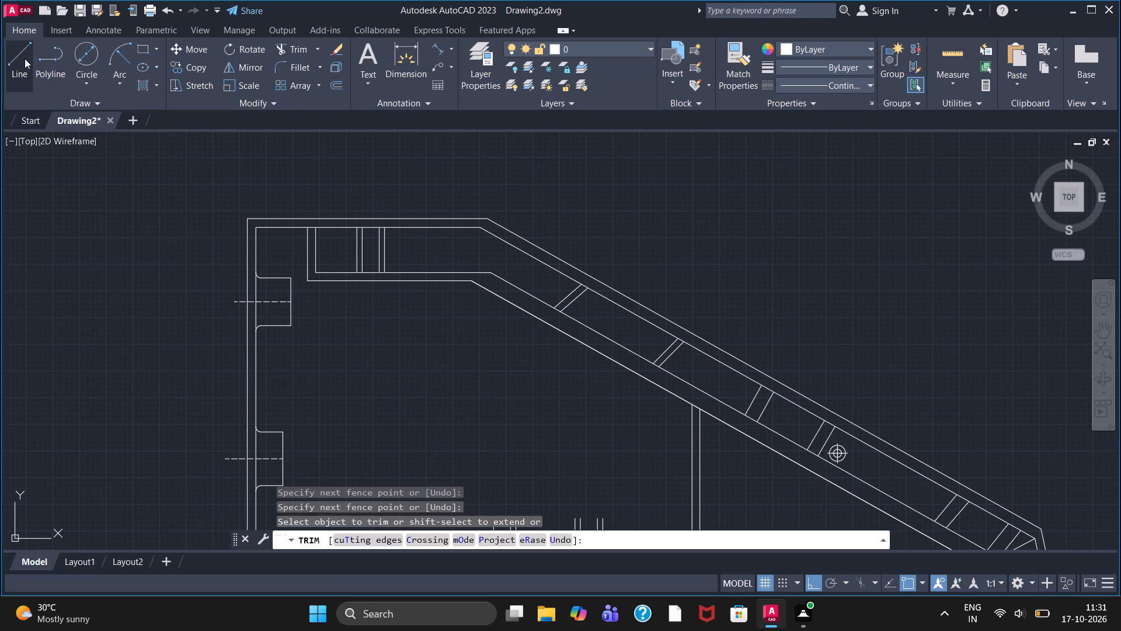
drag(481, 230, 478, 235)
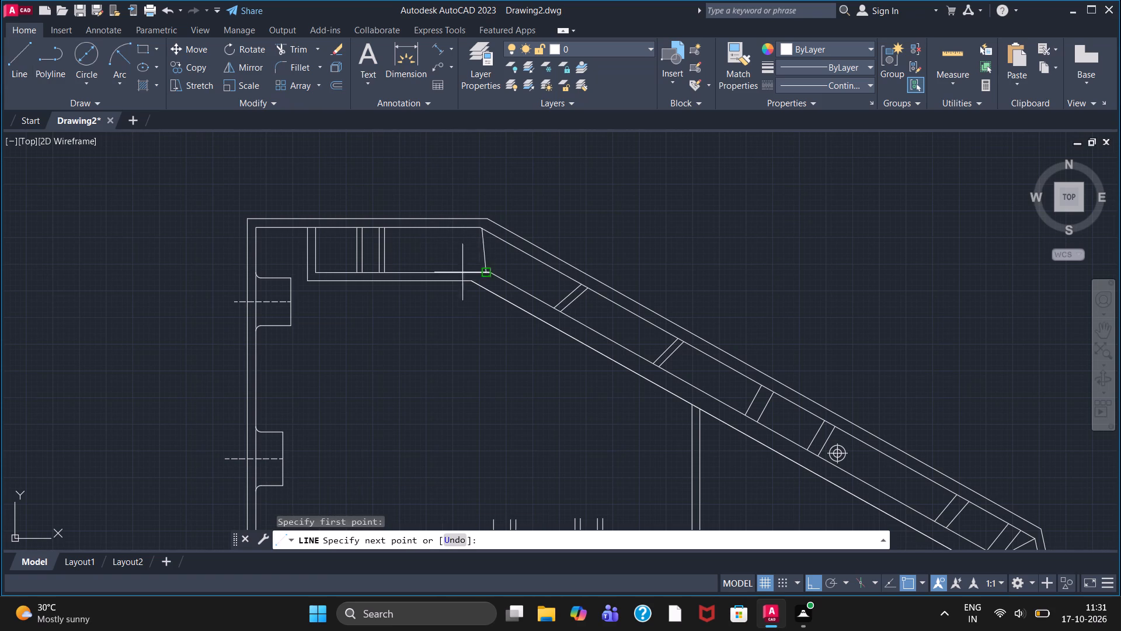
click(454, 334)
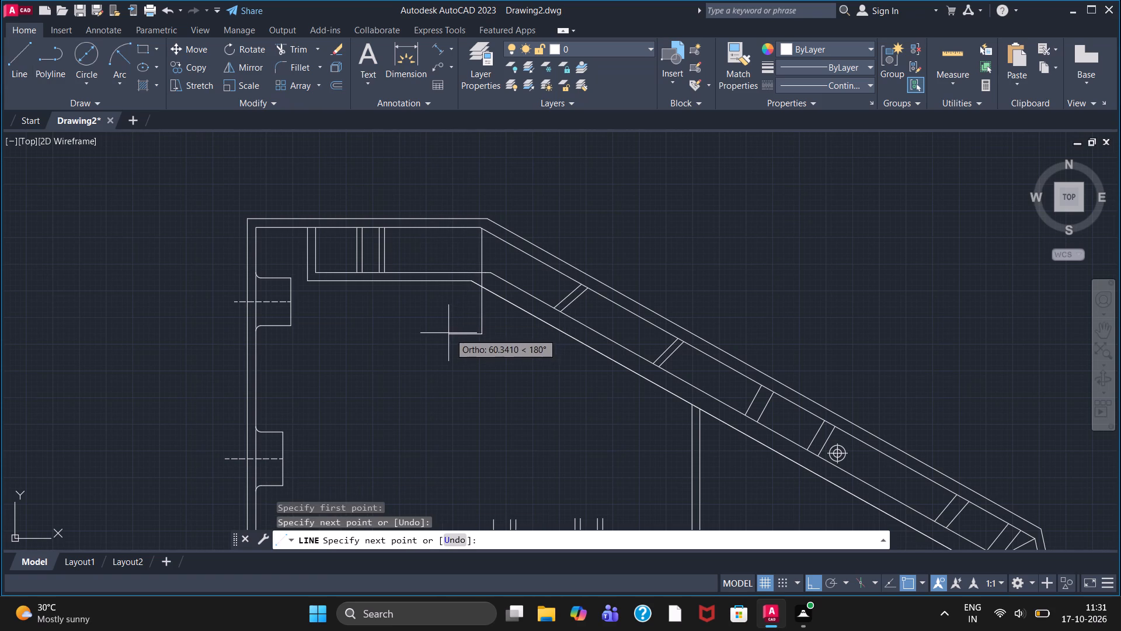
right_click(446, 334)
click(472, 337)
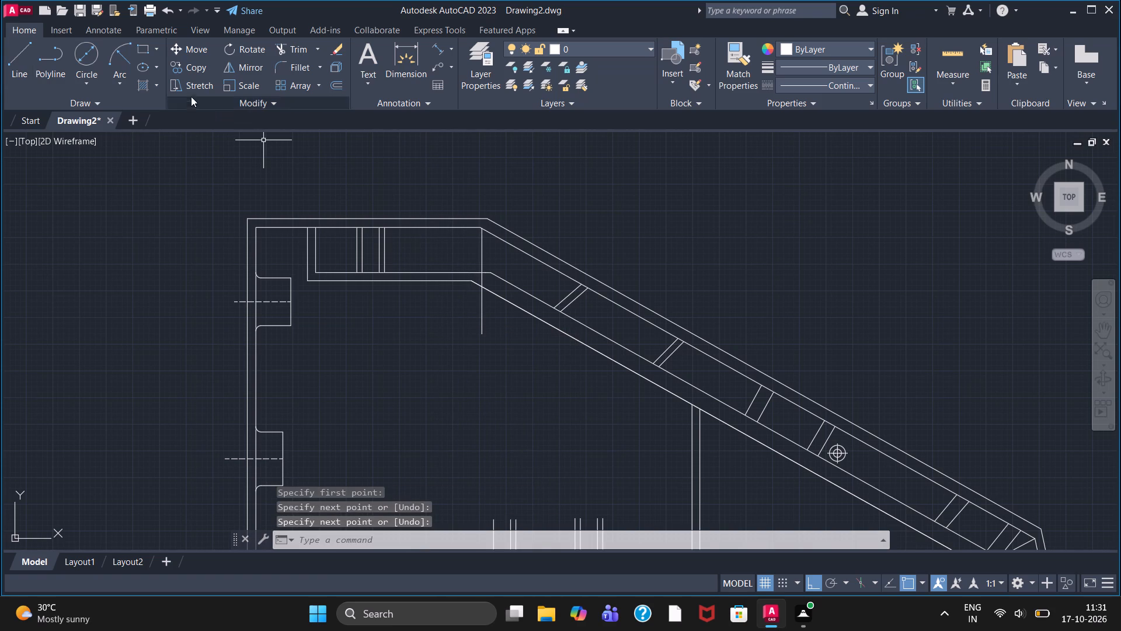
Offset the vertical line at the bend, using the Through option, to make a parallel line a short distance toward the sloping wall.
click(329, 85)
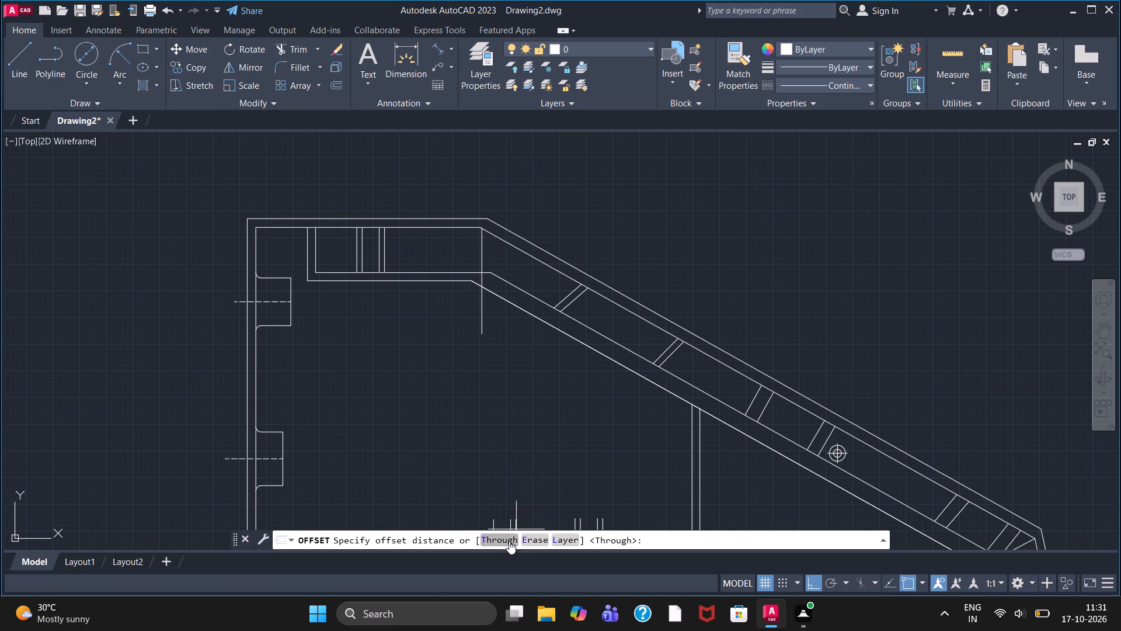
click(509, 541)
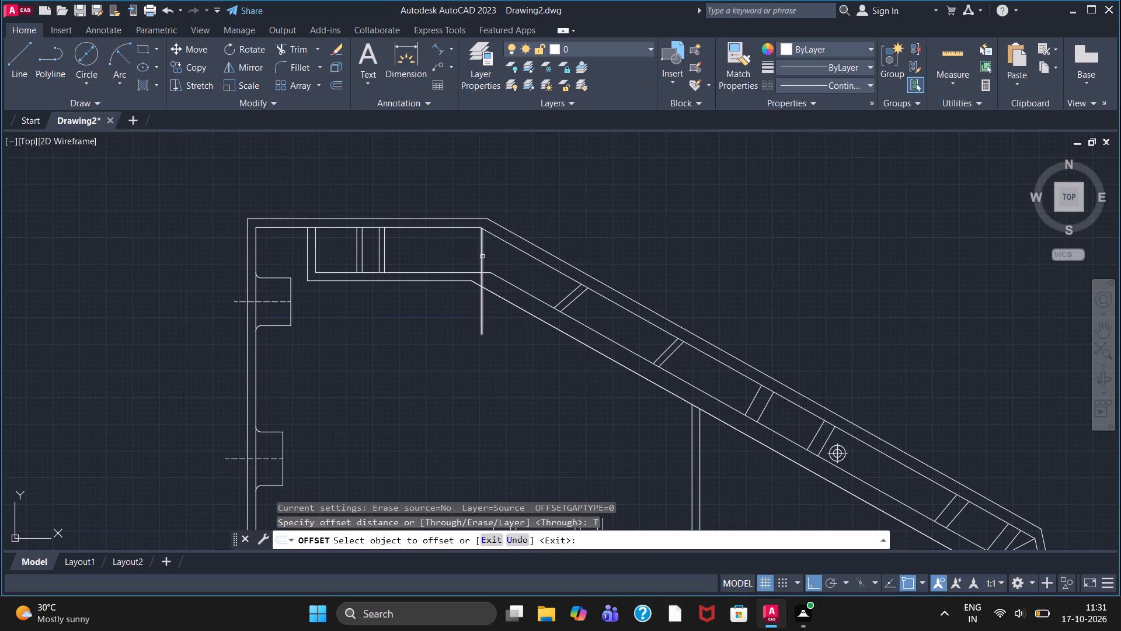
click(482, 256)
click(490, 256)
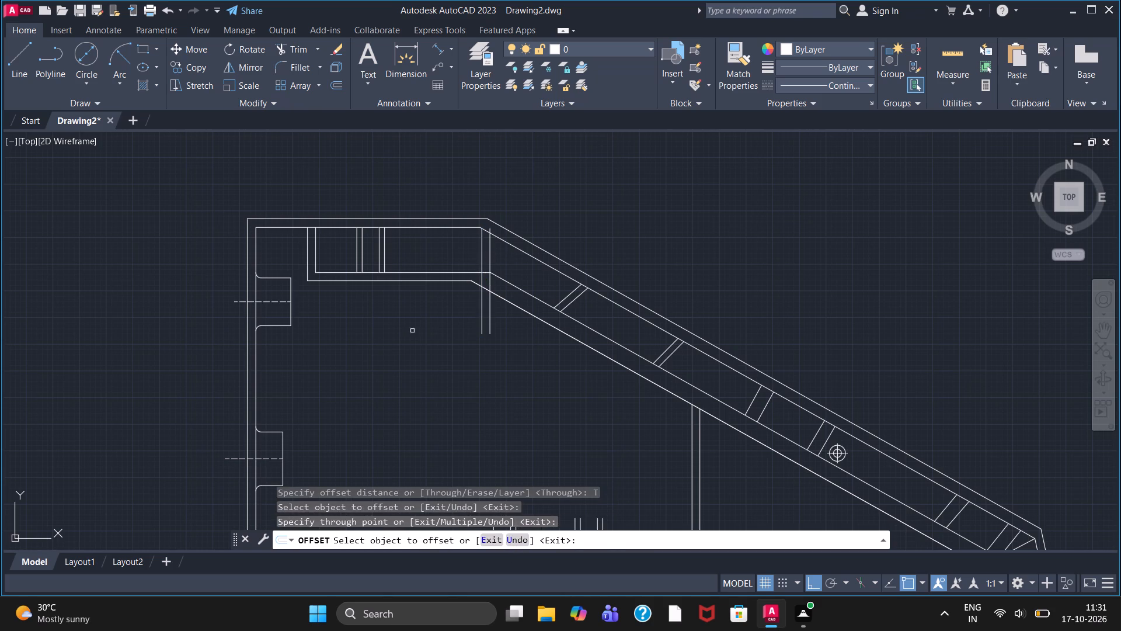
Trim the vertical pair at the bend so both lines span only between the band's two inner lines.
click(304, 45)
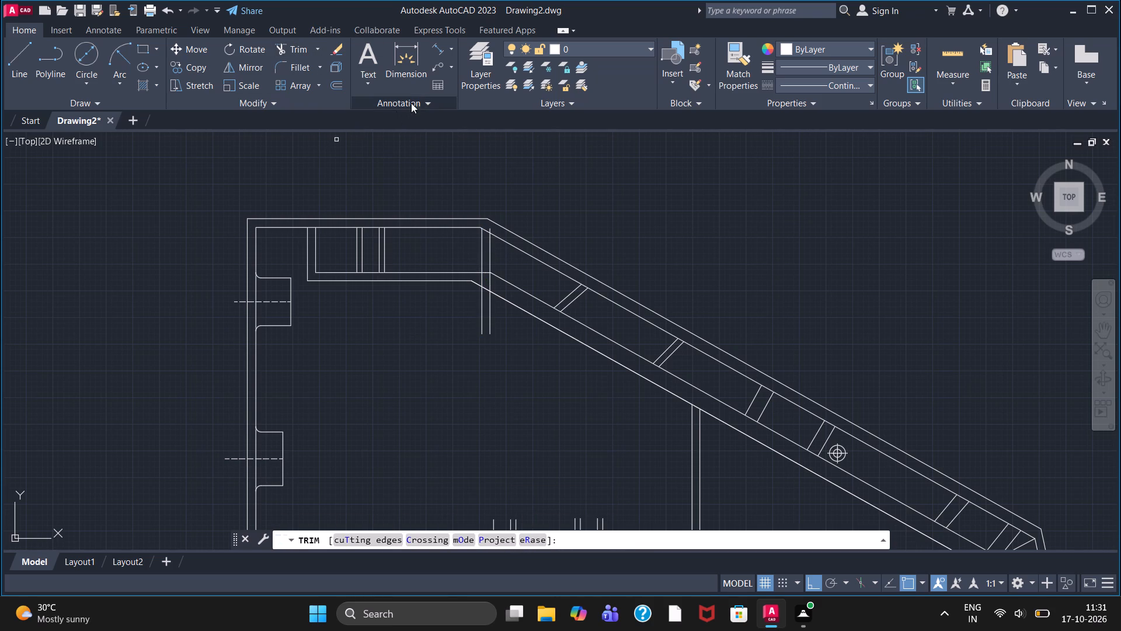
scroll(471, 221, up, 4)
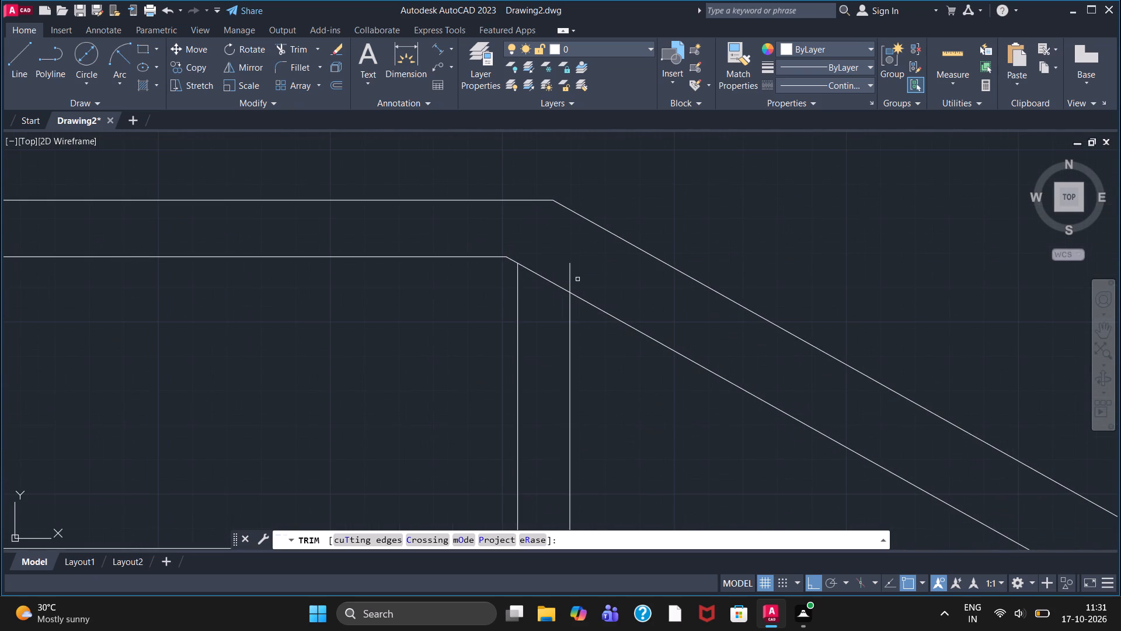
click(571, 276)
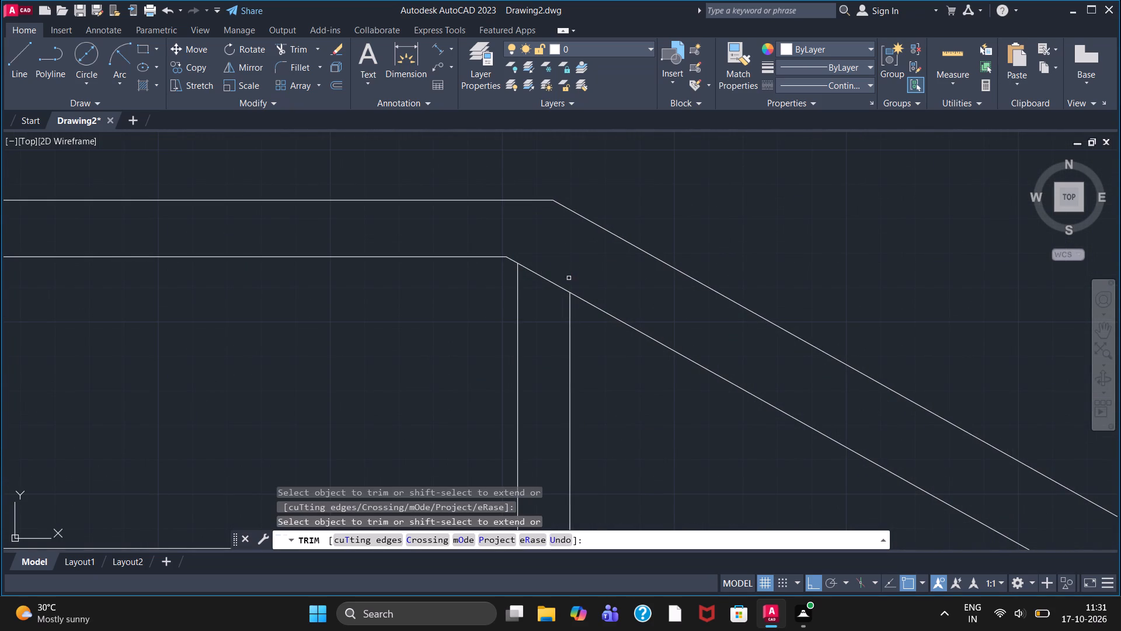
scroll(525, 403, down, 2)
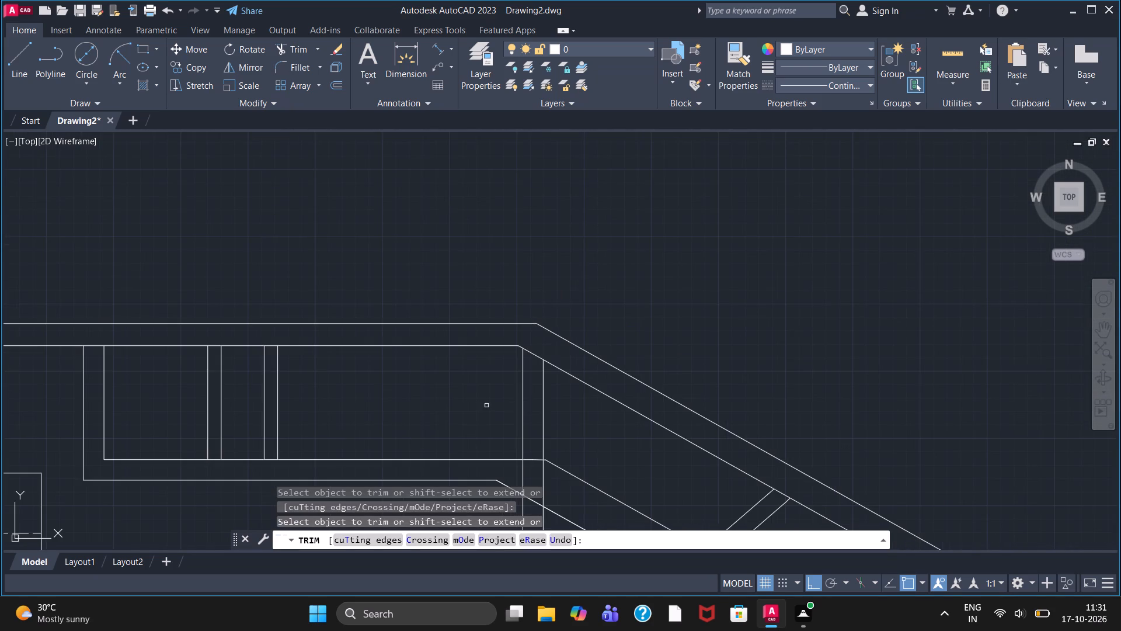
middle_drag(486, 405, 482, 211)
scroll(482, 211, up, 1)
double_click(537, 322)
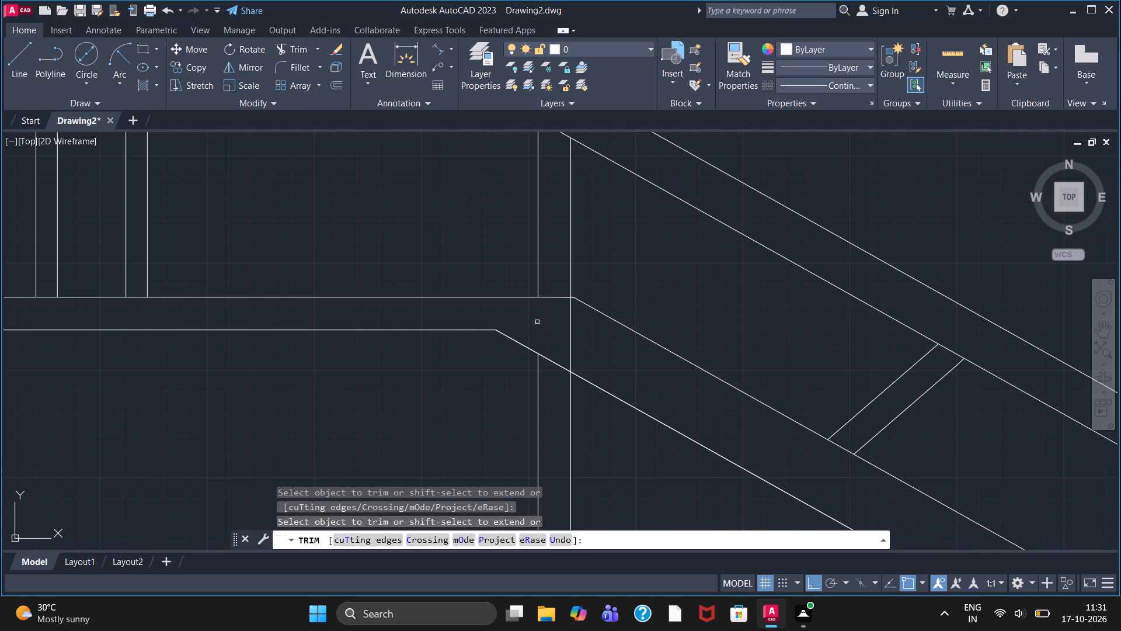
click(572, 328)
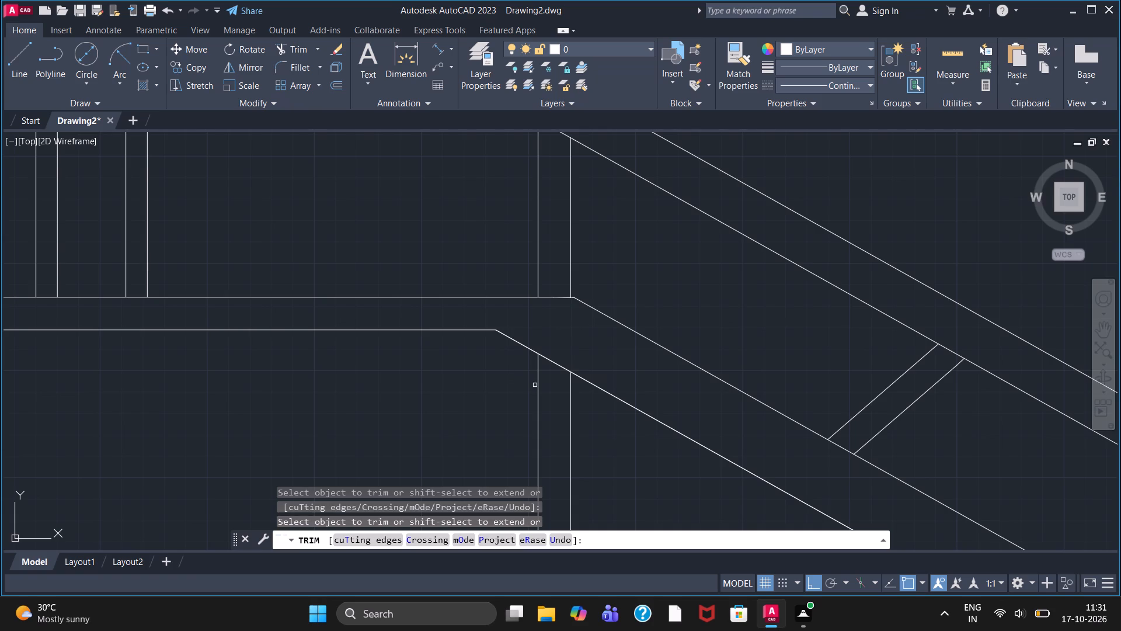
click(536, 385)
click(569, 420)
scroll(565, 414, down, 3)
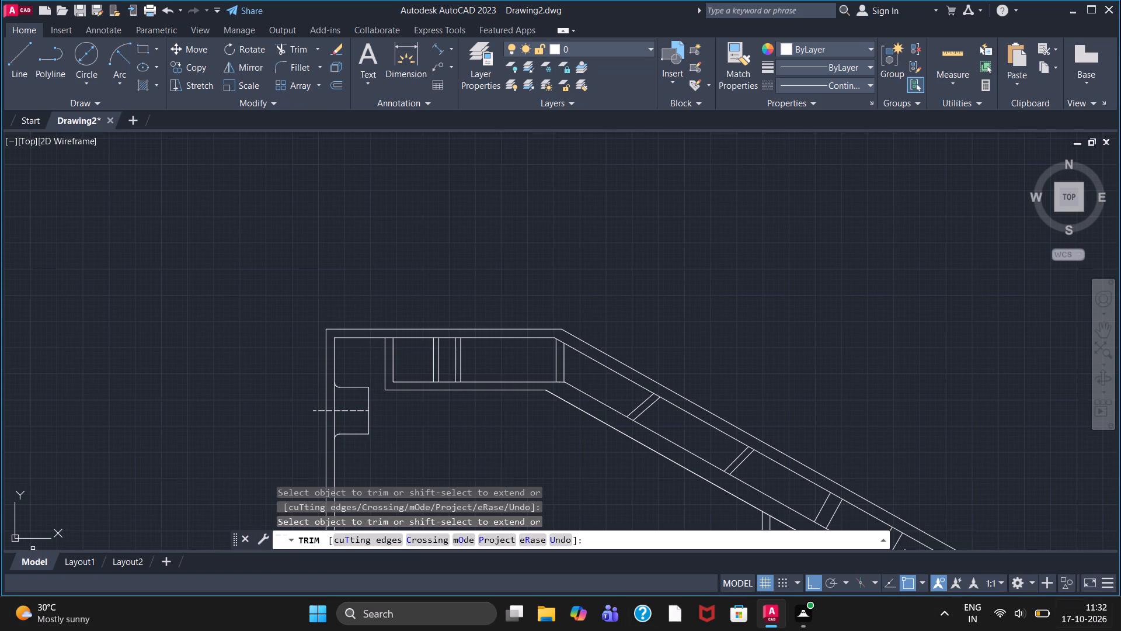
Draw a line about 288 outward from the plan's upper-left outer corner, continuing 1216 vertically downward alongside the left wall.
middle_drag(388, 245, 454, 154)
scroll(426, 177, down, 1)
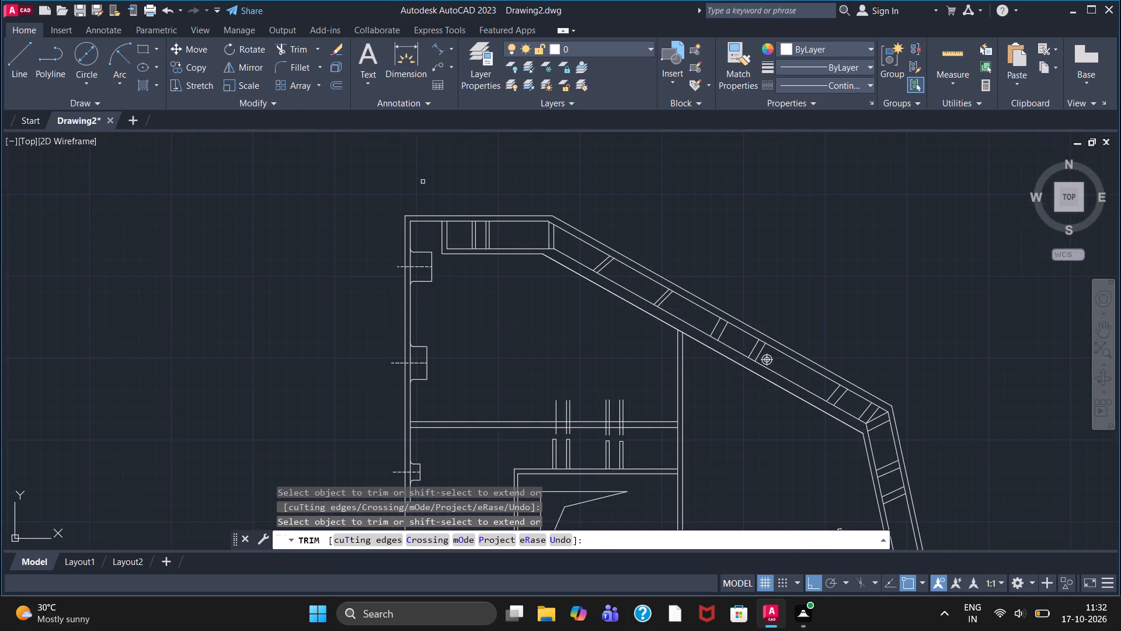
scroll(338, 240, down, 1)
middle_drag(307, 279, 320, 212)
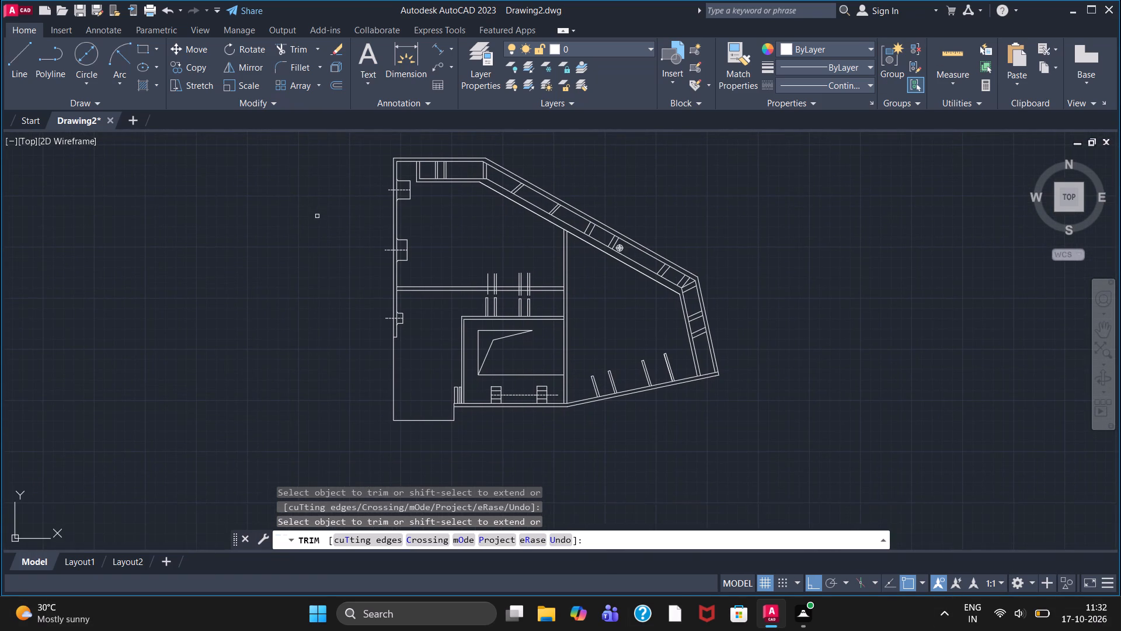
middle_drag(316, 217, 314, 291)
middle_drag(314, 287, 302, 250)
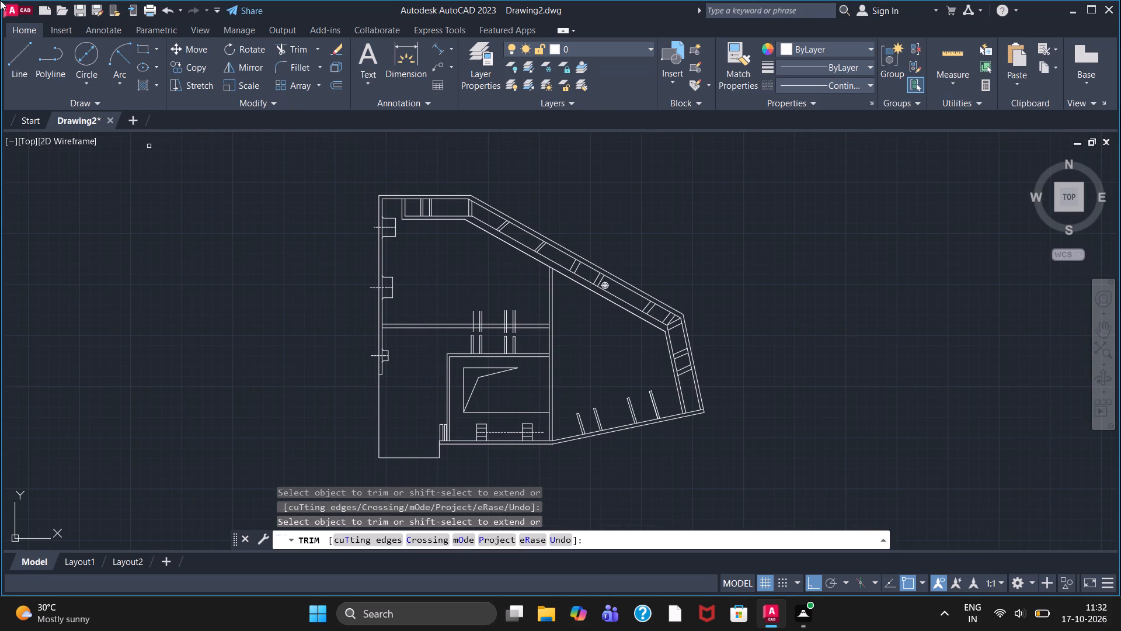
click(22, 64)
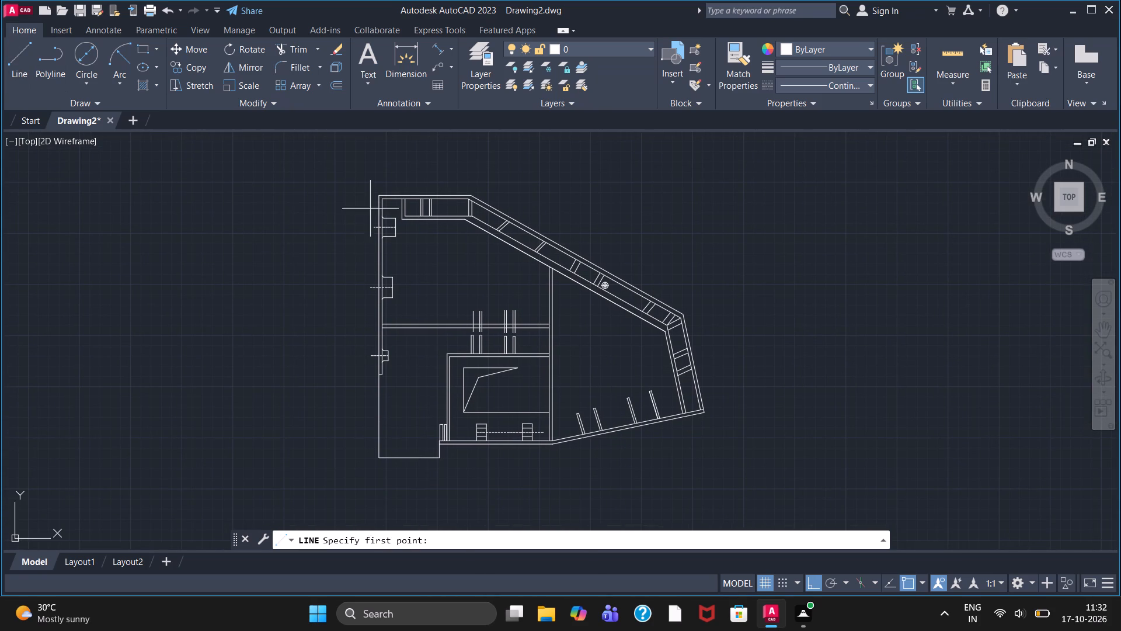
click(377, 199)
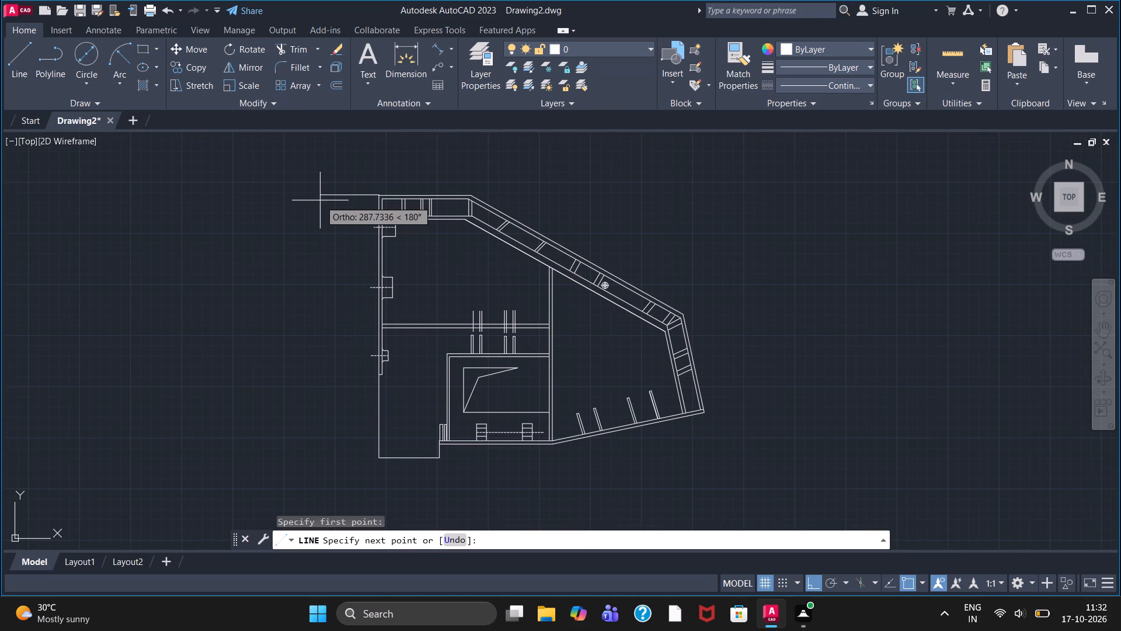
click(320, 200)
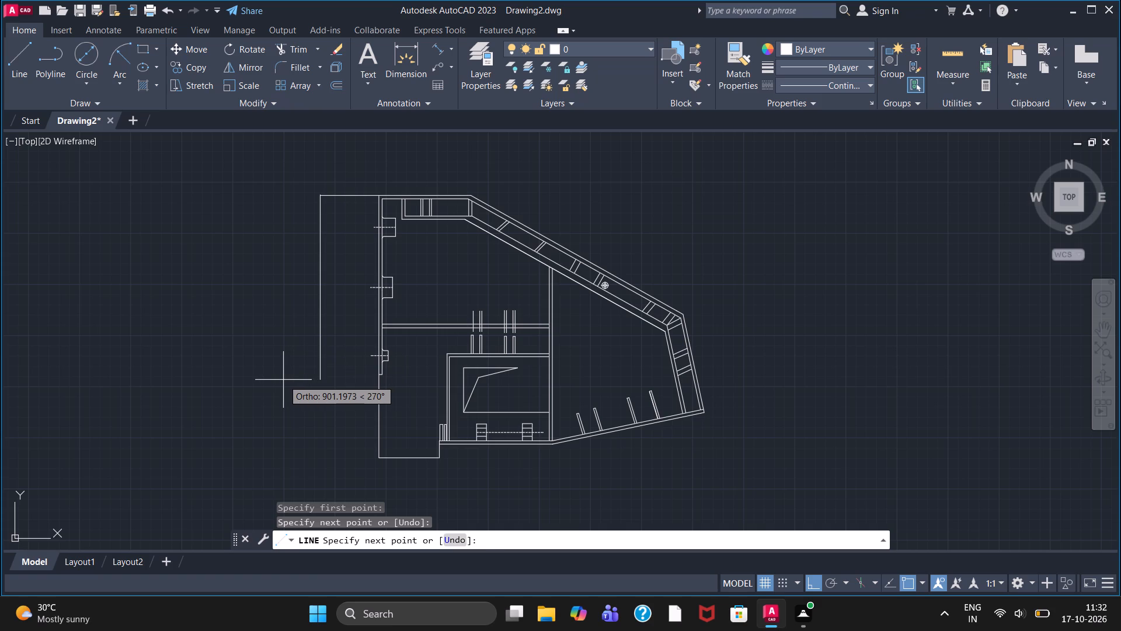
text(1216)
key(Return)
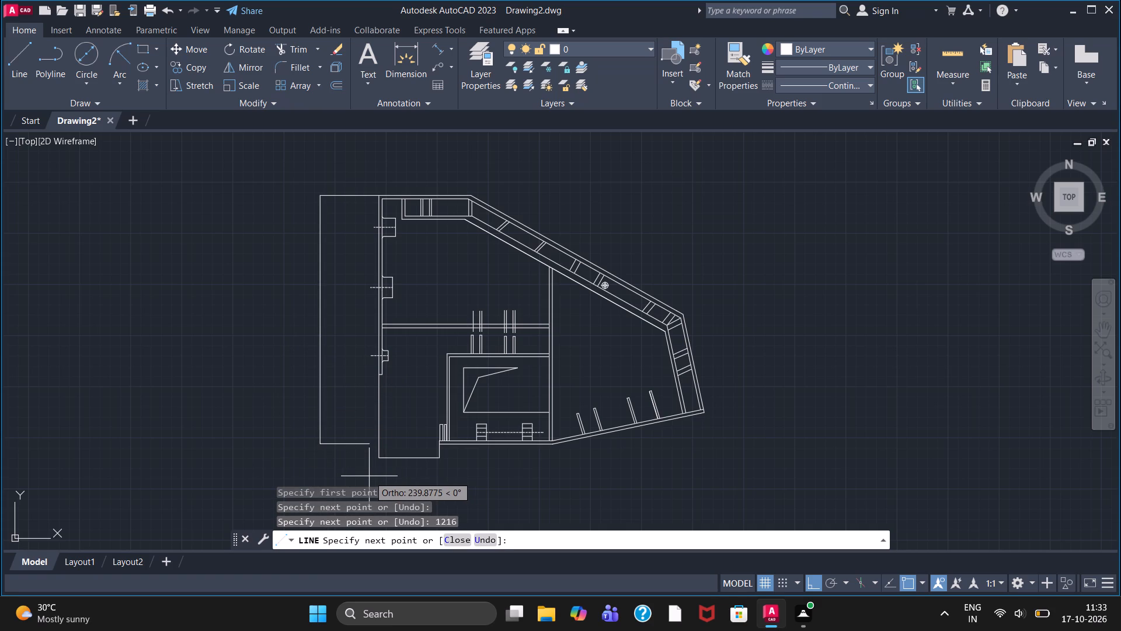
key(Escape)
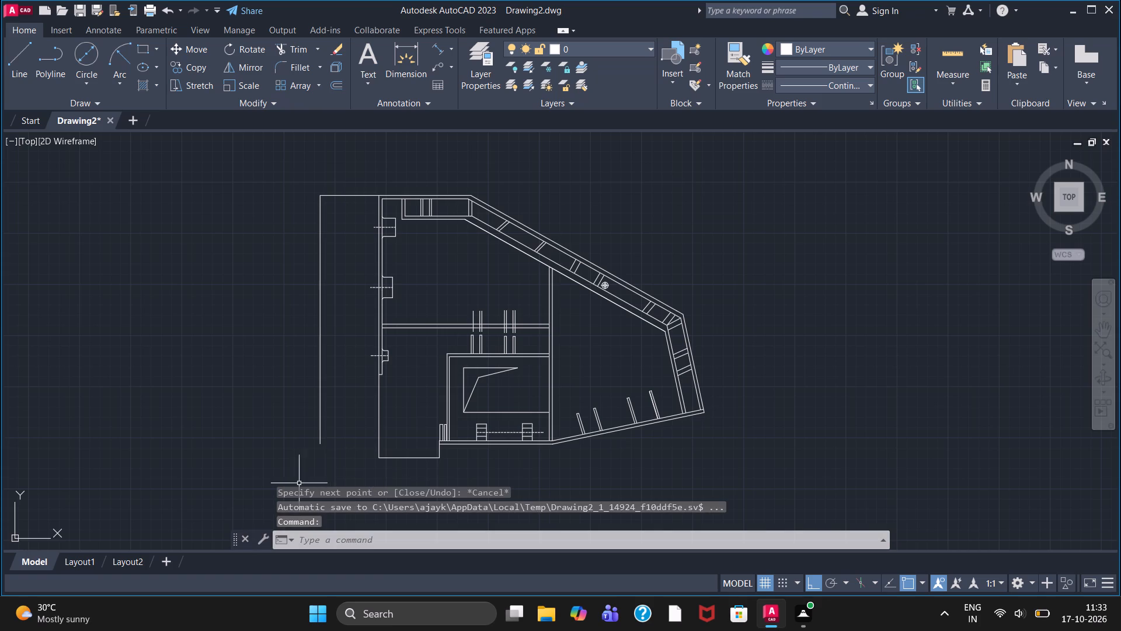
Draw a horizontal guide line from the plan's lower-left corner outward, well past the detached vertical line.
click(11, 64)
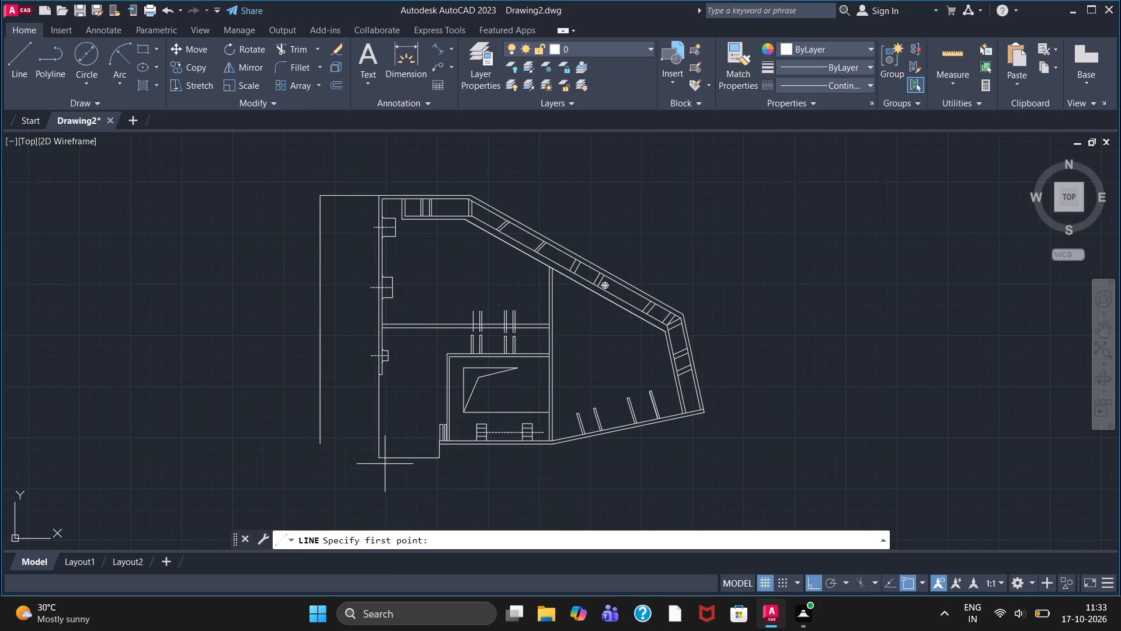
click(380, 459)
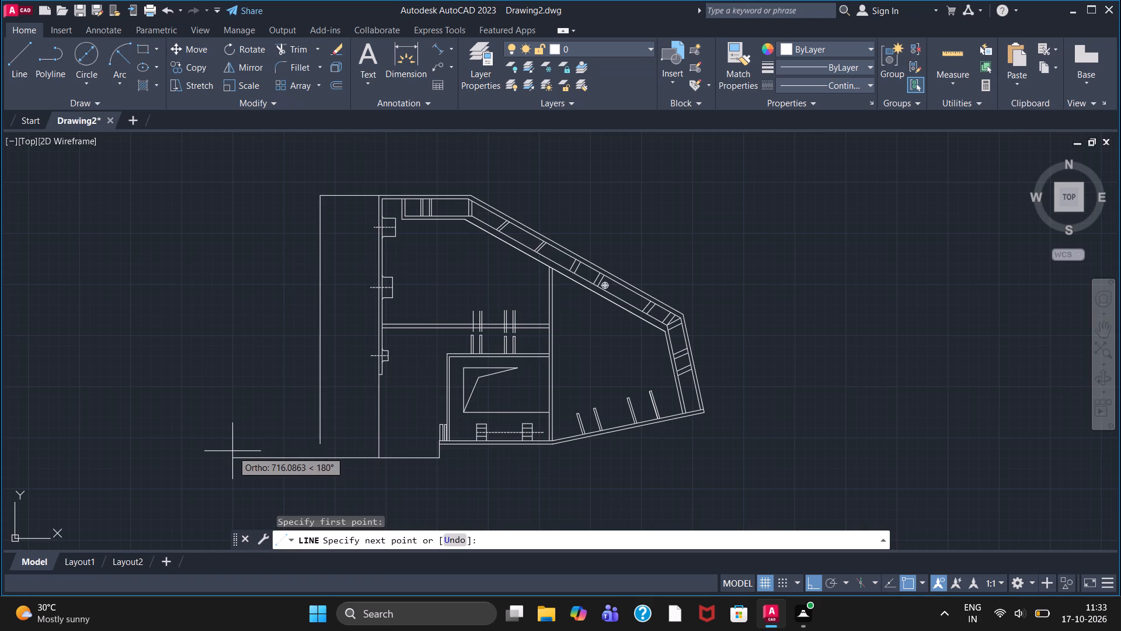
click(177, 460)
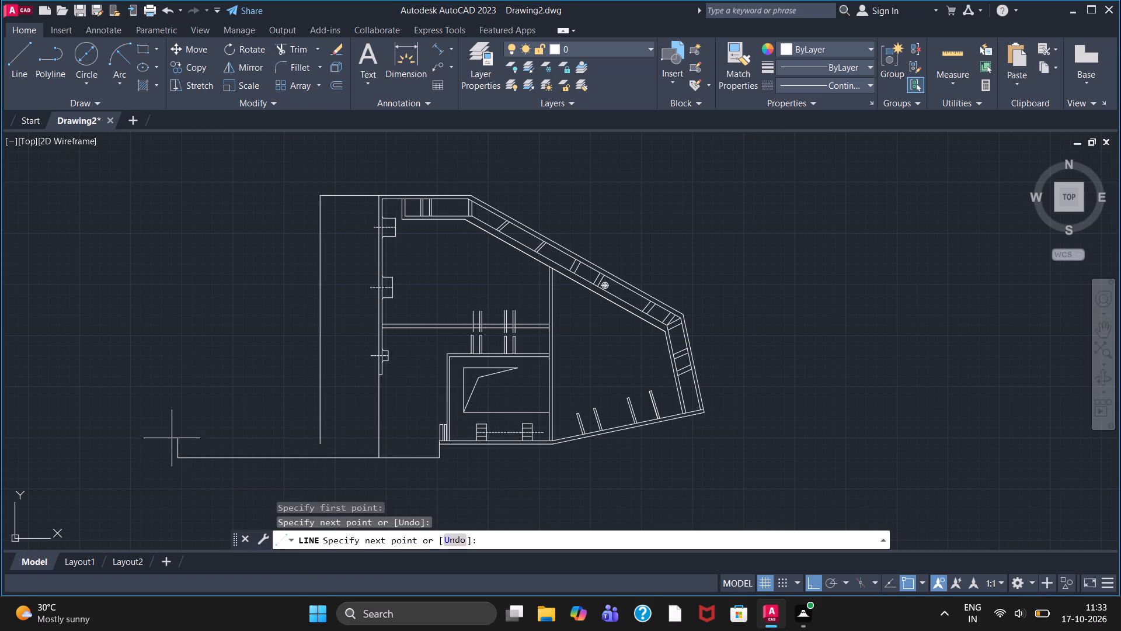
right_click(170, 421)
click(193, 429)
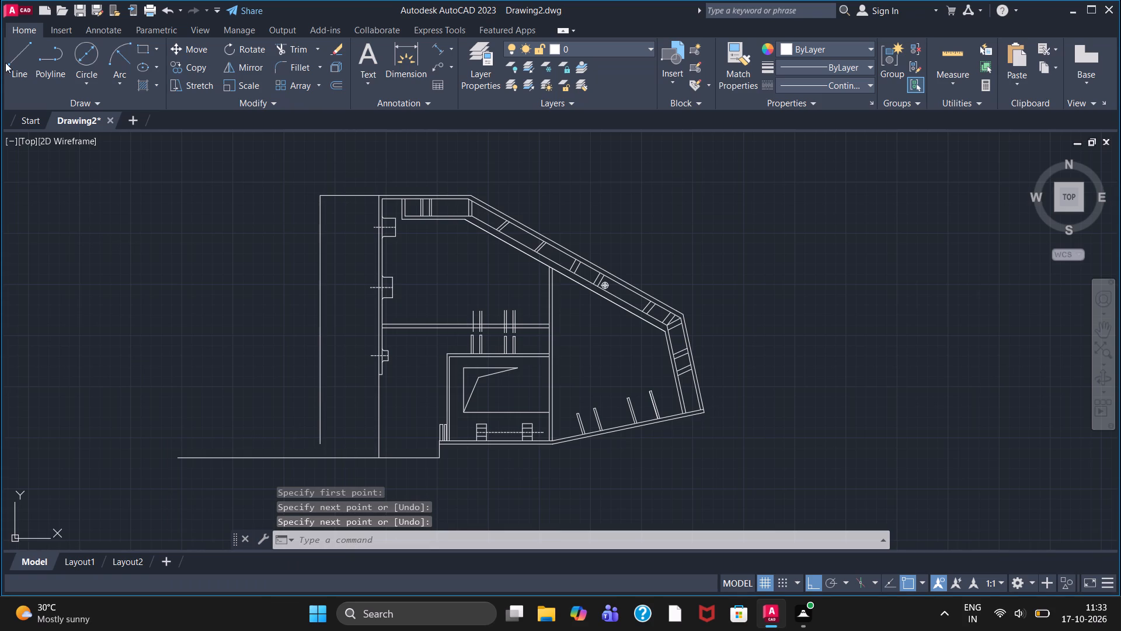
Draw a vertical line from the detached line's lower end down past the horizontal guide line.
click(5, 63)
click(9, 74)
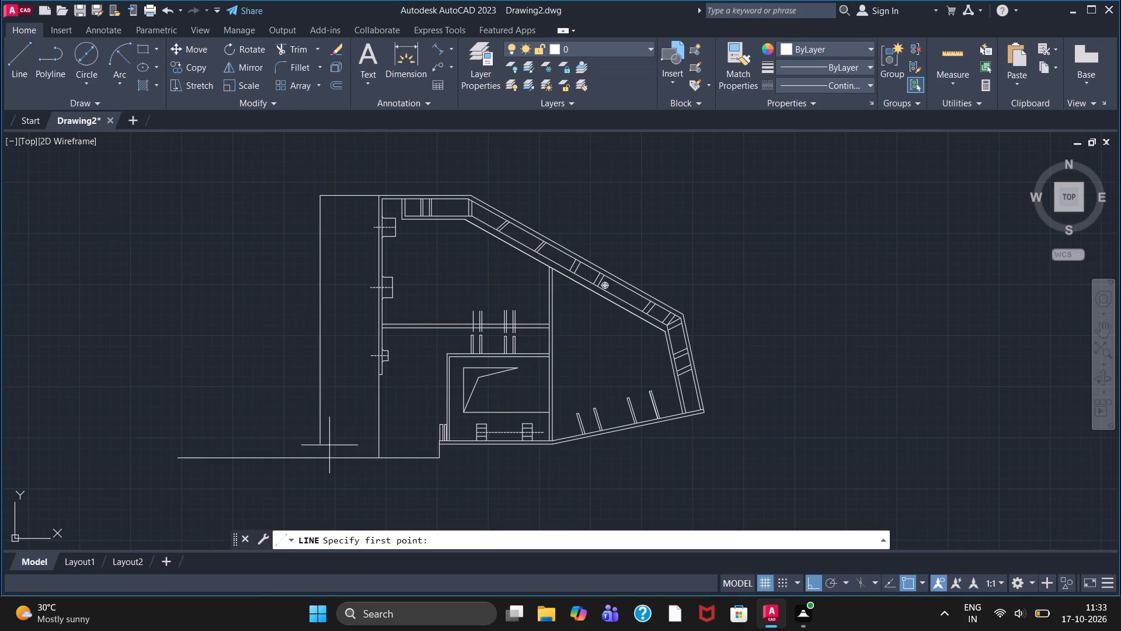
click(323, 441)
click(312, 488)
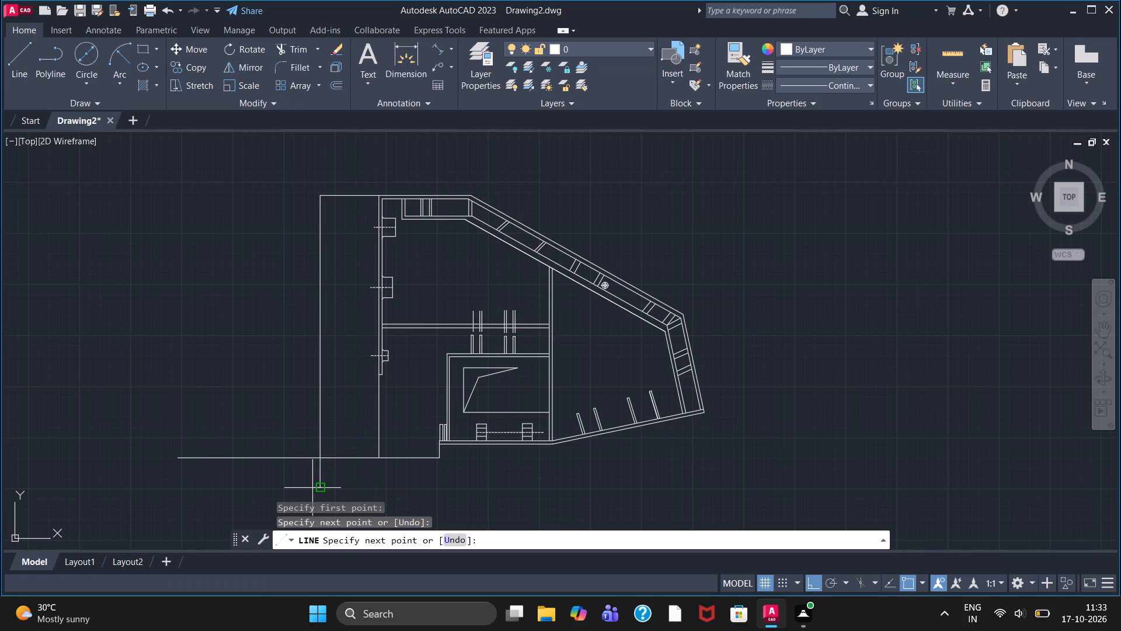
right_click(312, 488)
click(357, 327)
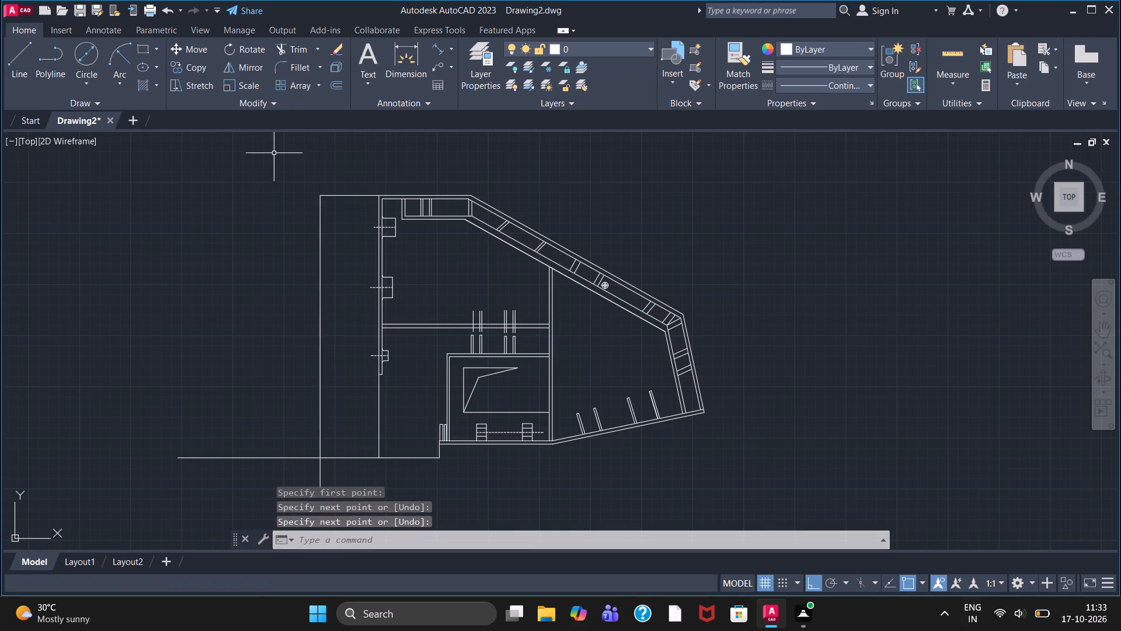
Trim the vertical overshoot below the guide line and remove both horizontal guide lines, leaving only the detached vertical line.
click(295, 54)
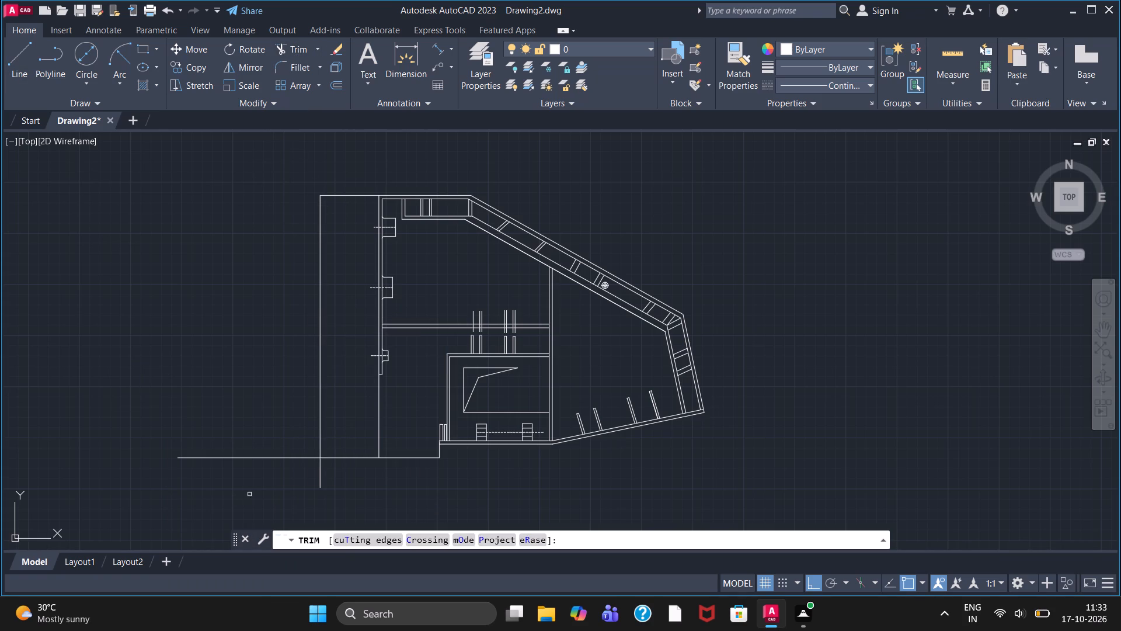
click(319, 473)
click(288, 457)
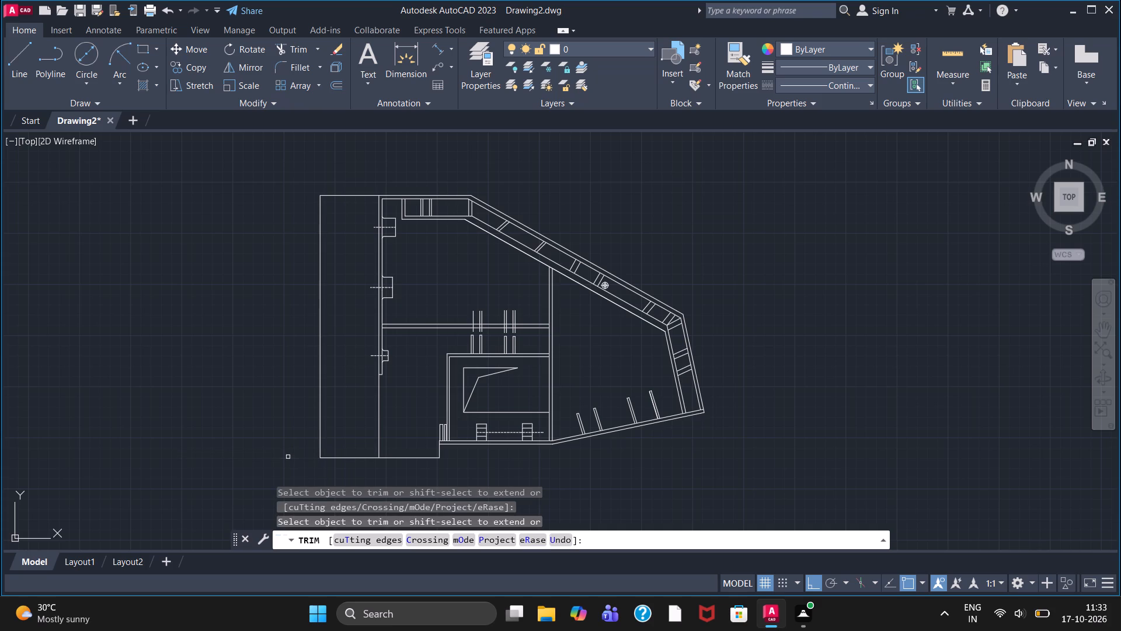
drag(336, 457, 336, 452)
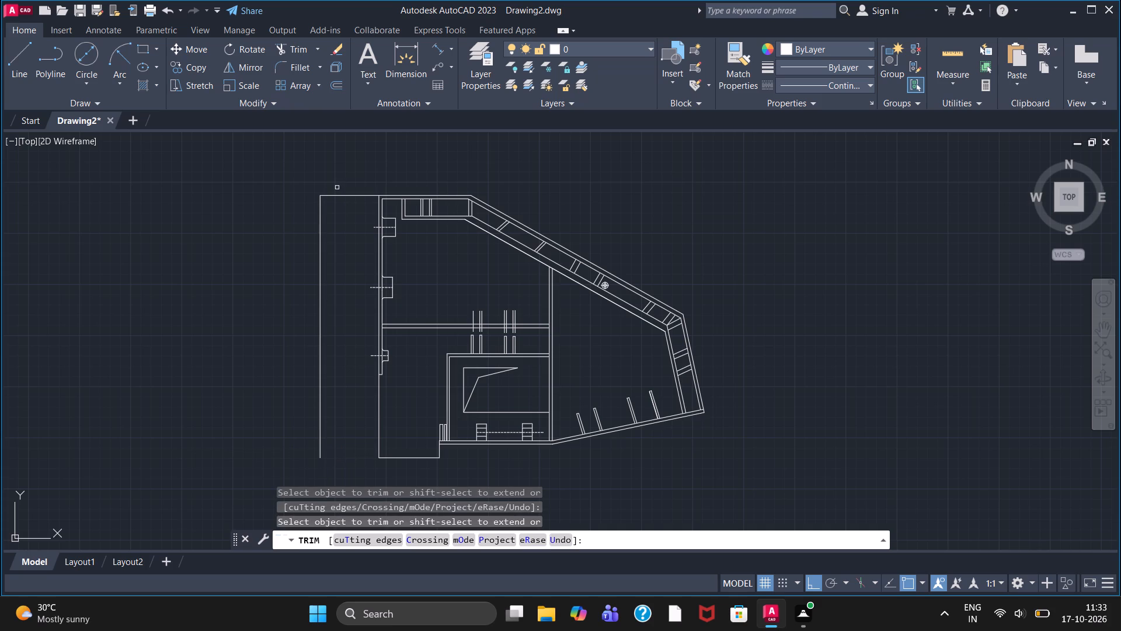
click(344, 199)
click(356, 186)
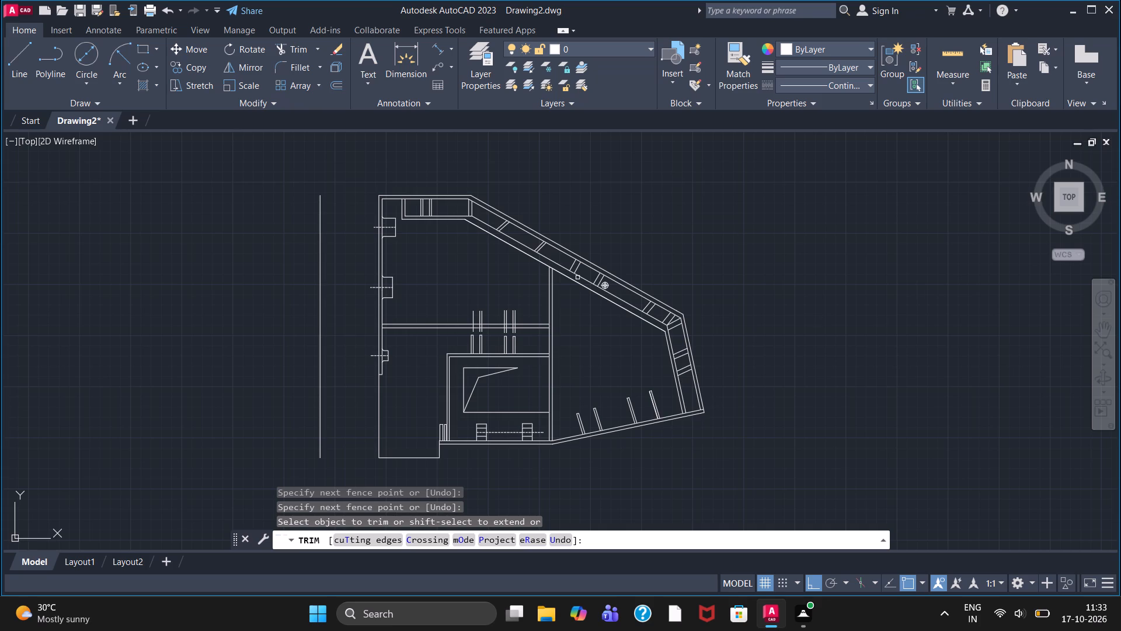
Draw a line 92 outward from the detached vertical's upper end, continuing straight down past the level of its lower end.
click(22, 60)
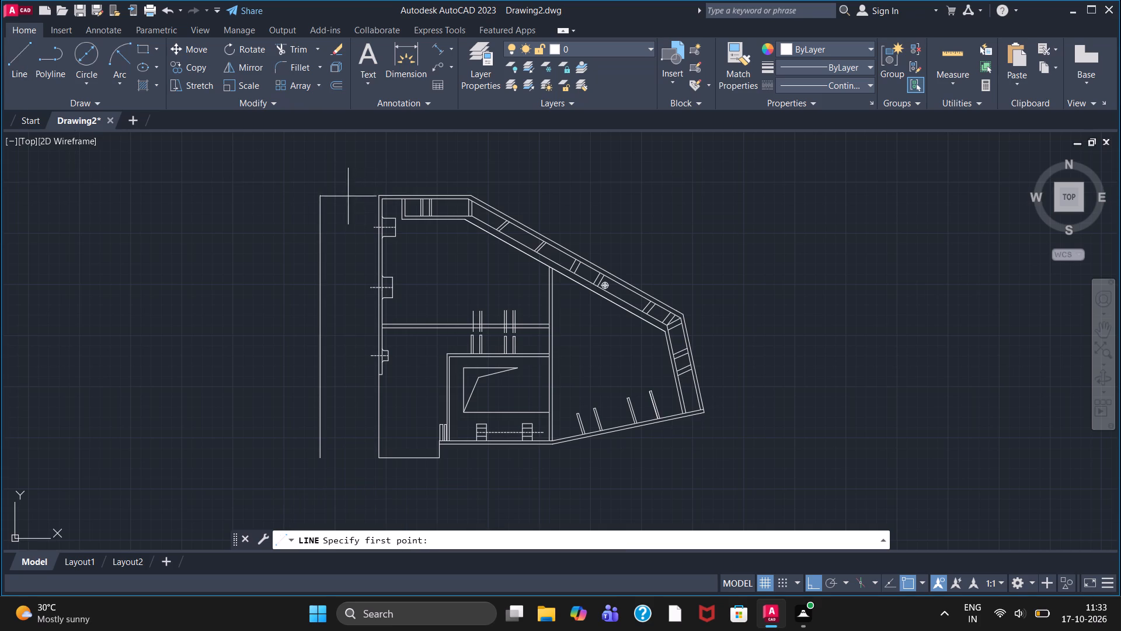
click(318, 193)
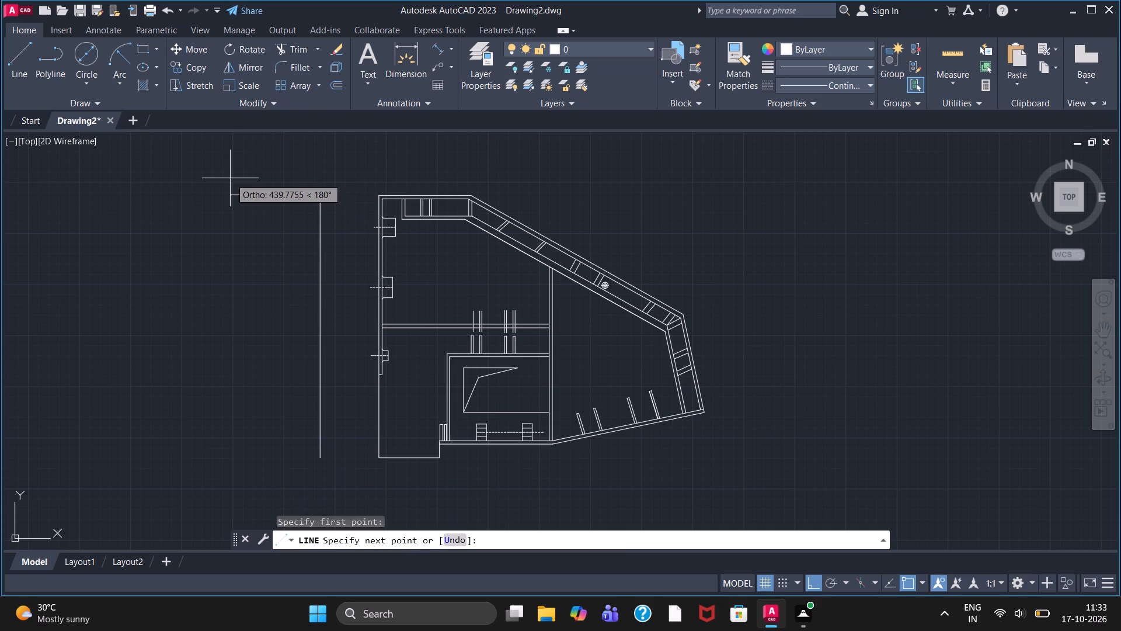
key(3)
key(BackSpace)
text(92)
key(Return)
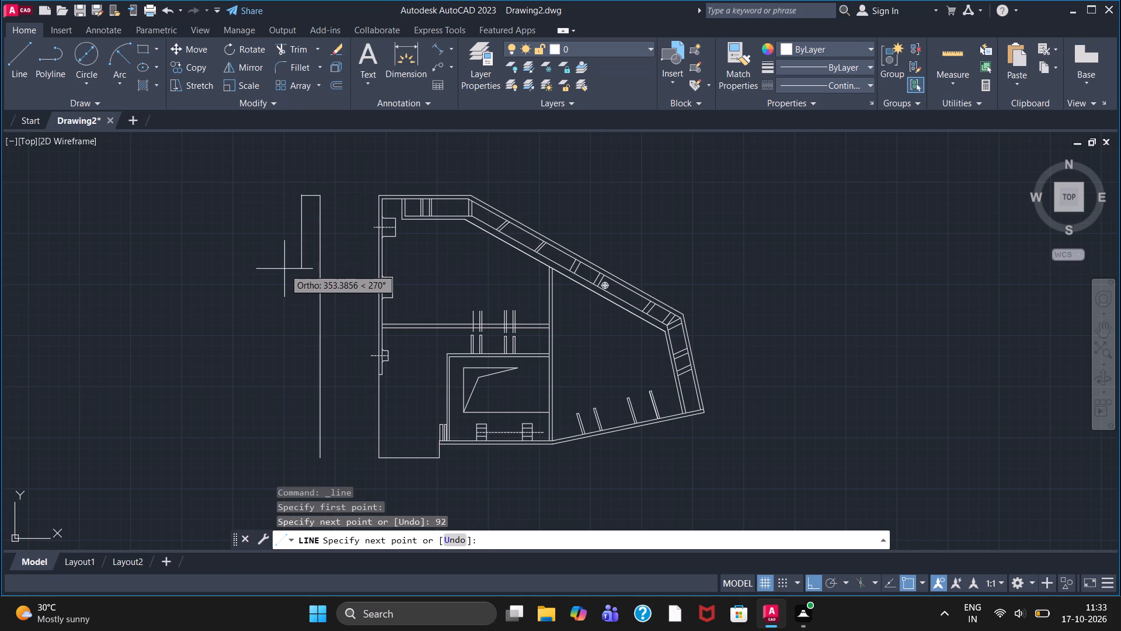
click(304, 473)
right_click(304, 473)
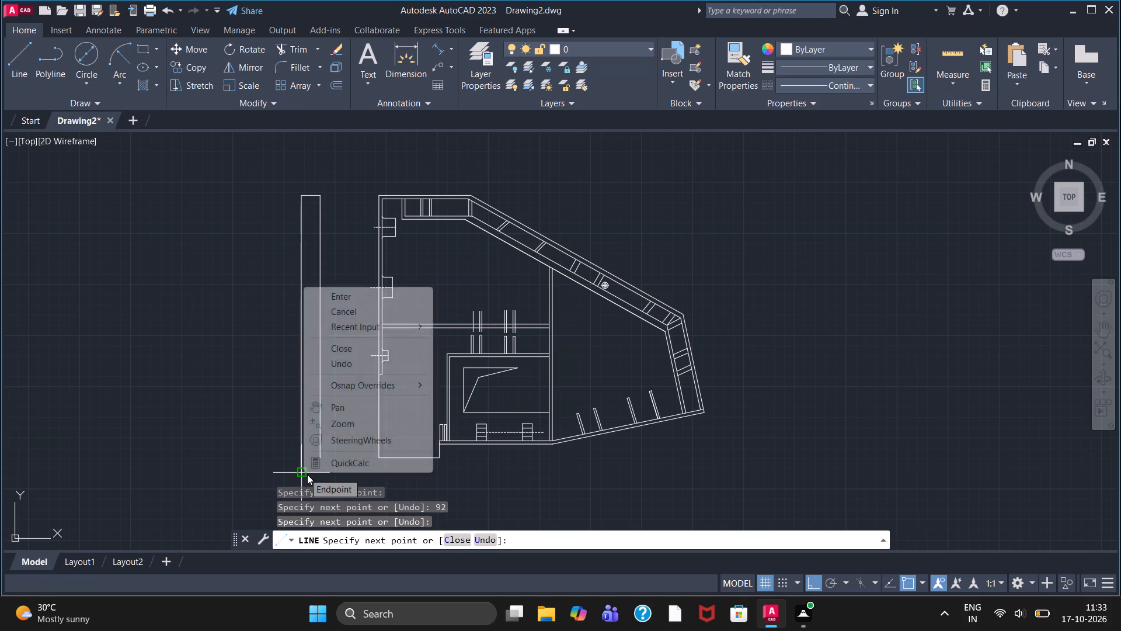
click(340, 295)
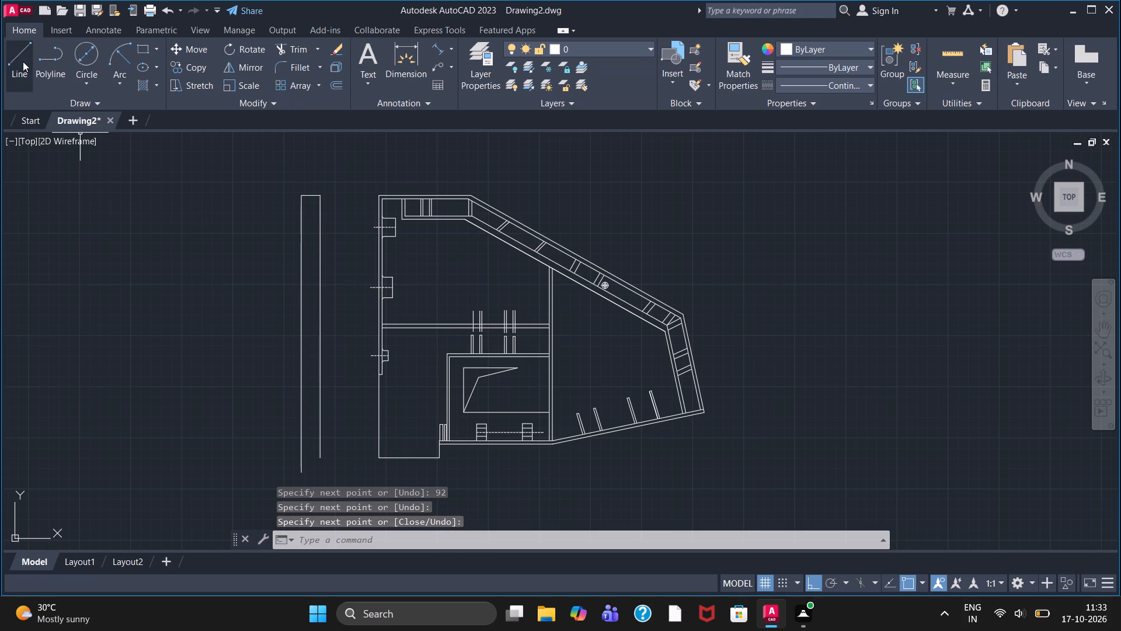
Draw a horizontal line from the first vertical's lower end across and slightly past the second vertical.
click(23, 61)
scroll(312, 455, up, 2)
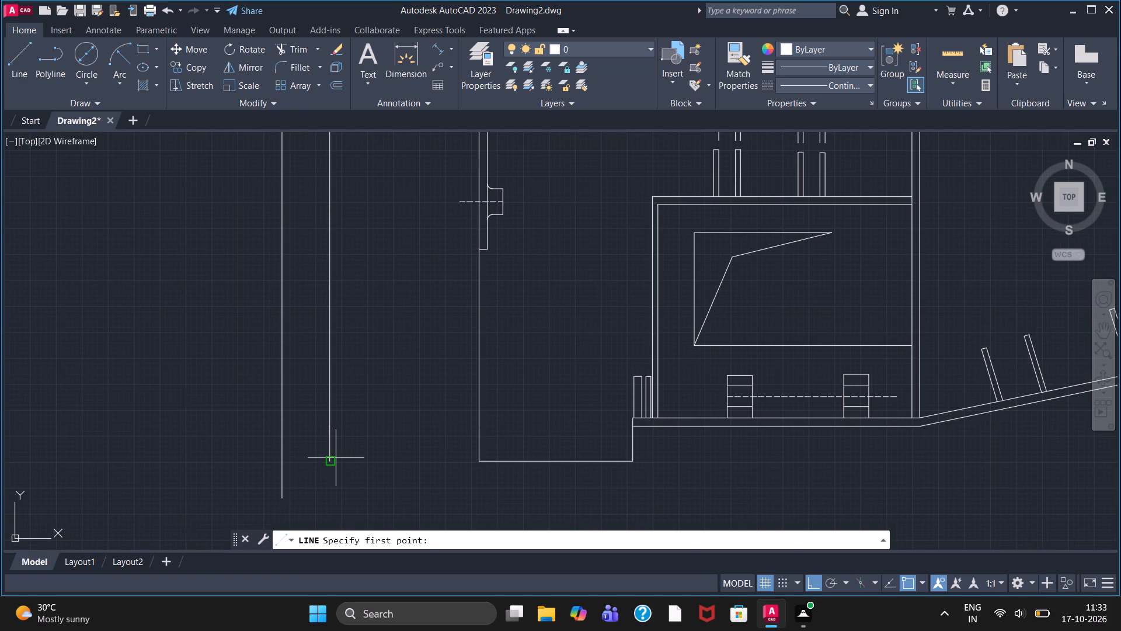
click(336, 458)
click(253, 453)
right_click(246, 415)
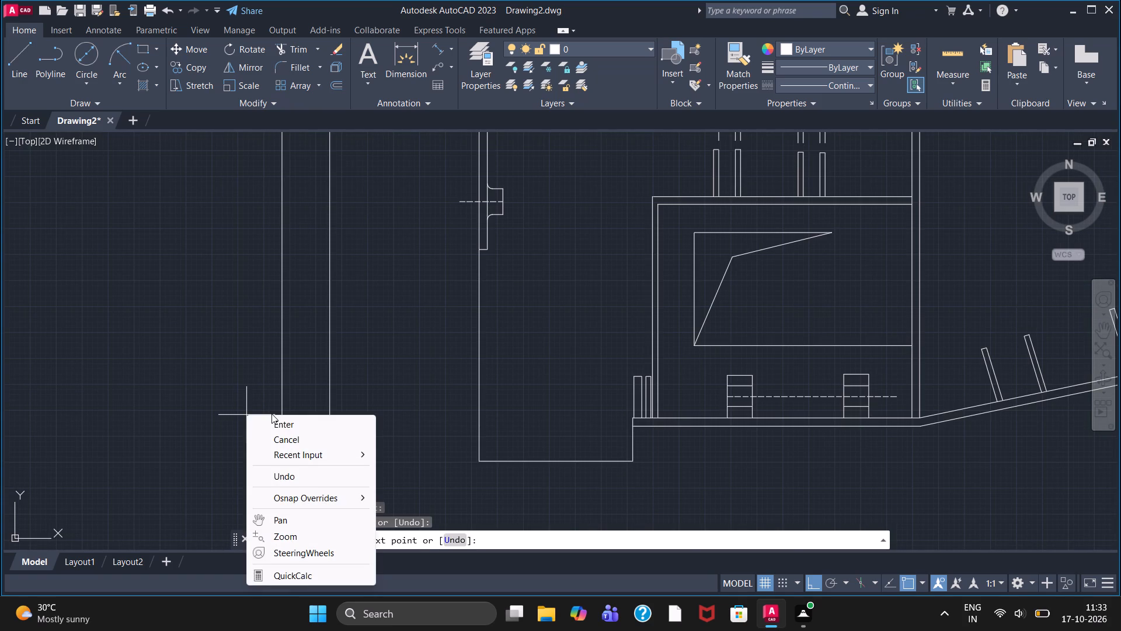
click(276, 424)
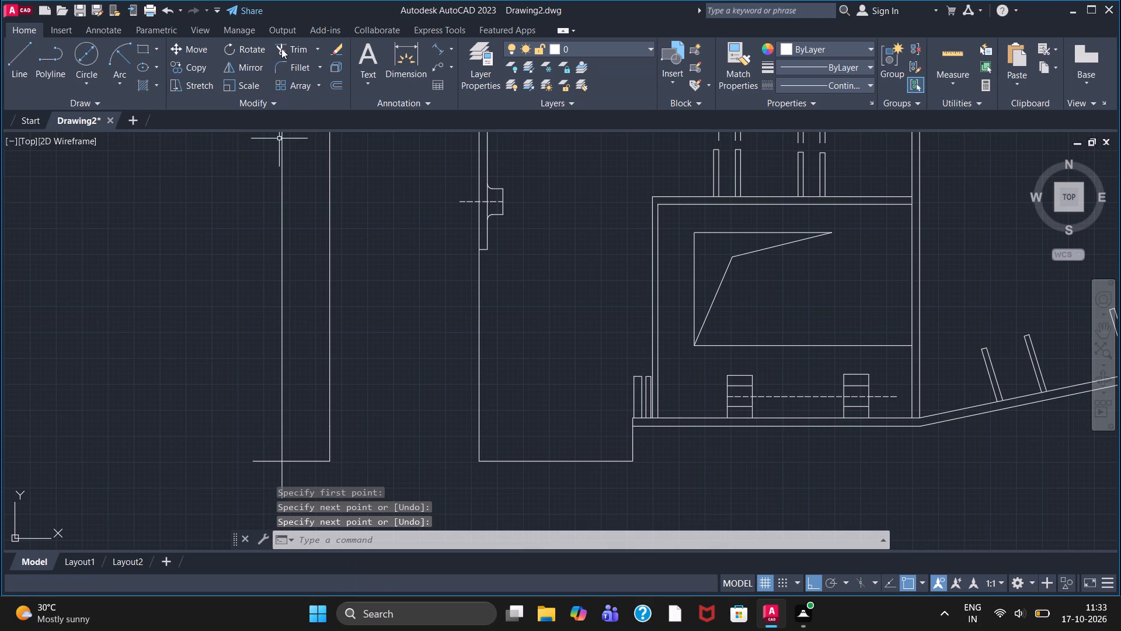
Trim both overshooting ends at the strip's lower-left corner to close the narrow rectangle.
click(281, 48)
click(261, 464)
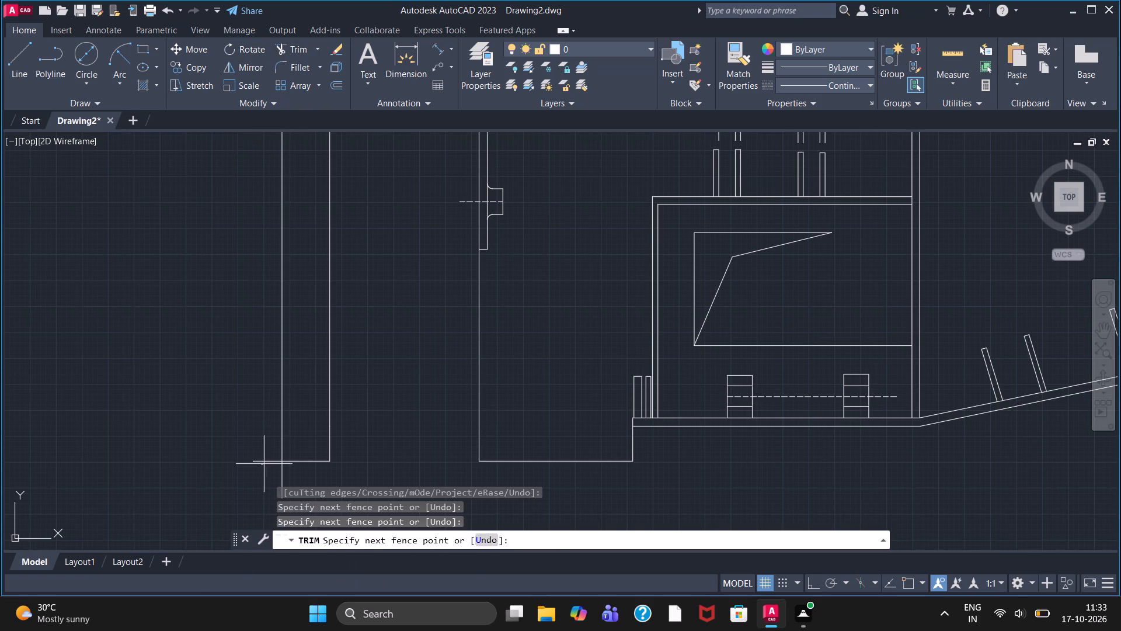
click(264, 452)
drag(274, 480, 298, 477)
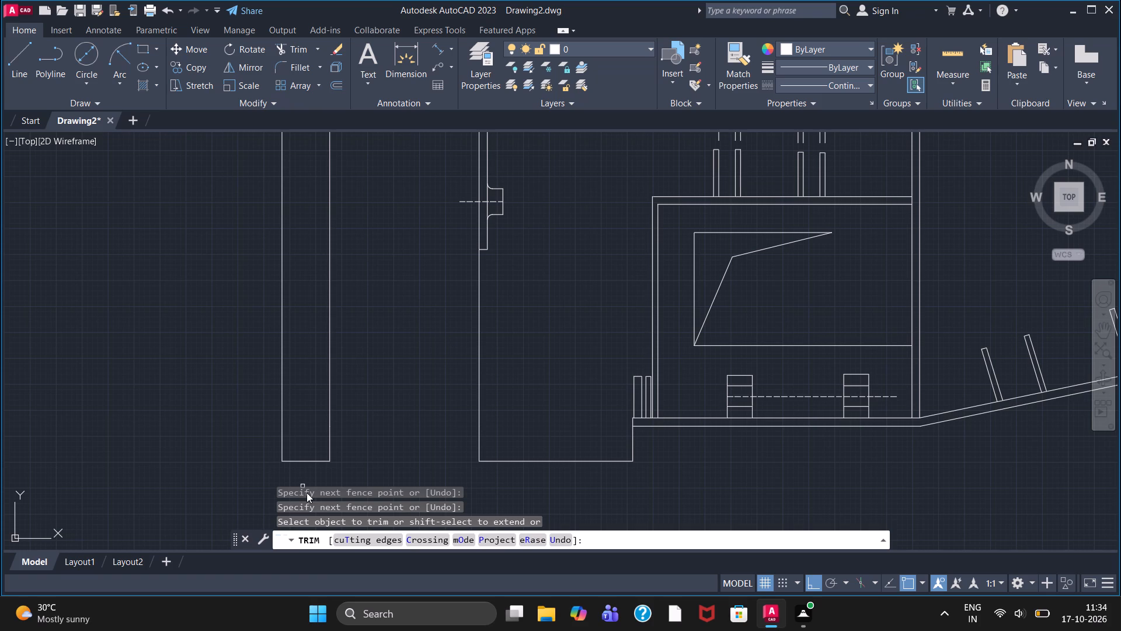
Offset the narrow rectangle's bottom edge and its right edge inward, using the Through option with 10 for each.
scroll(328, 522, up, 1)
click(333, 83)
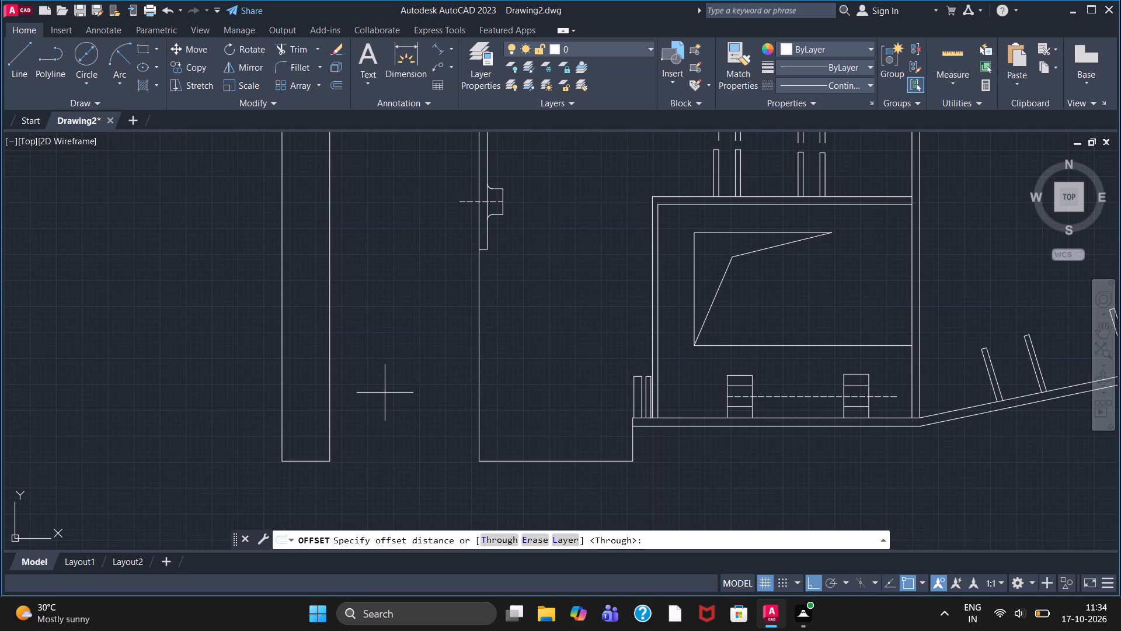
click(497, 540)
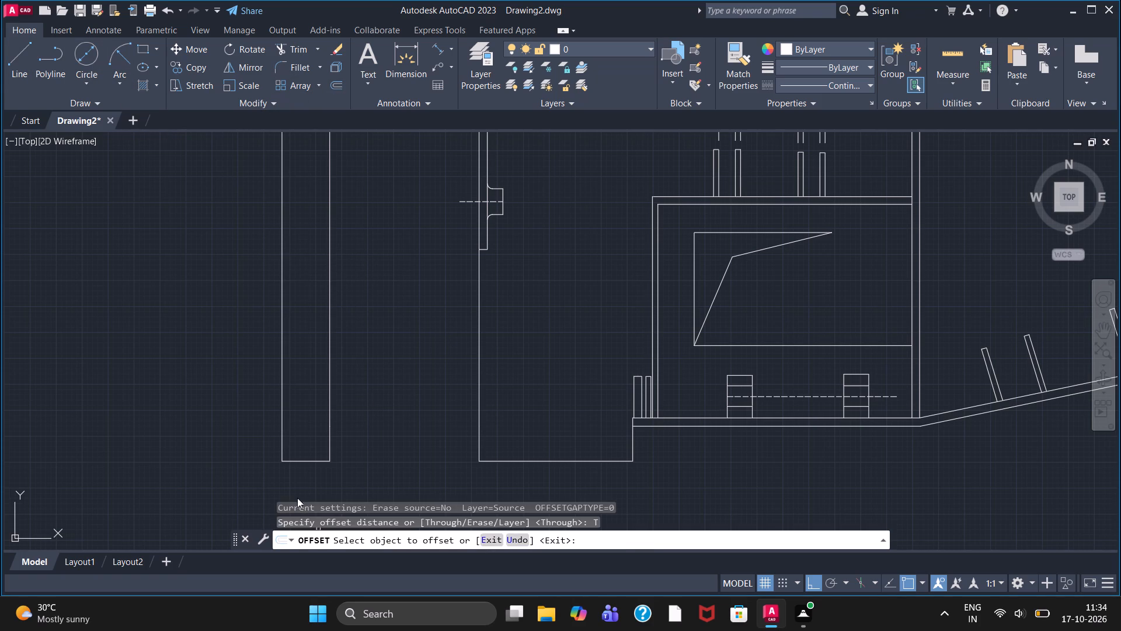
click(311, 462)
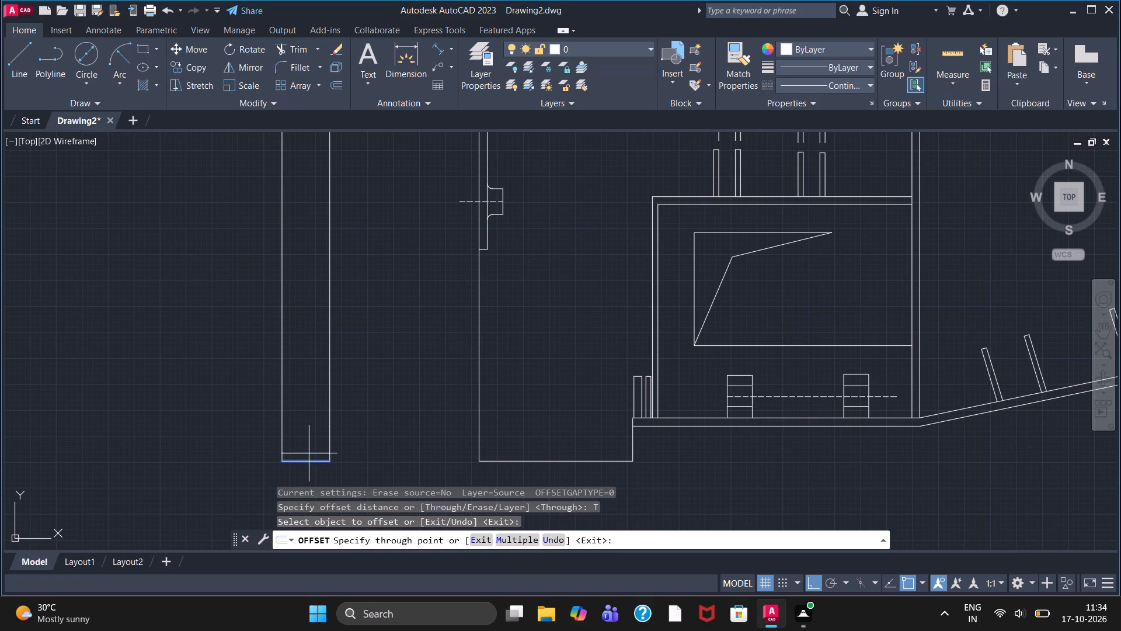
text(10)
key(Return)
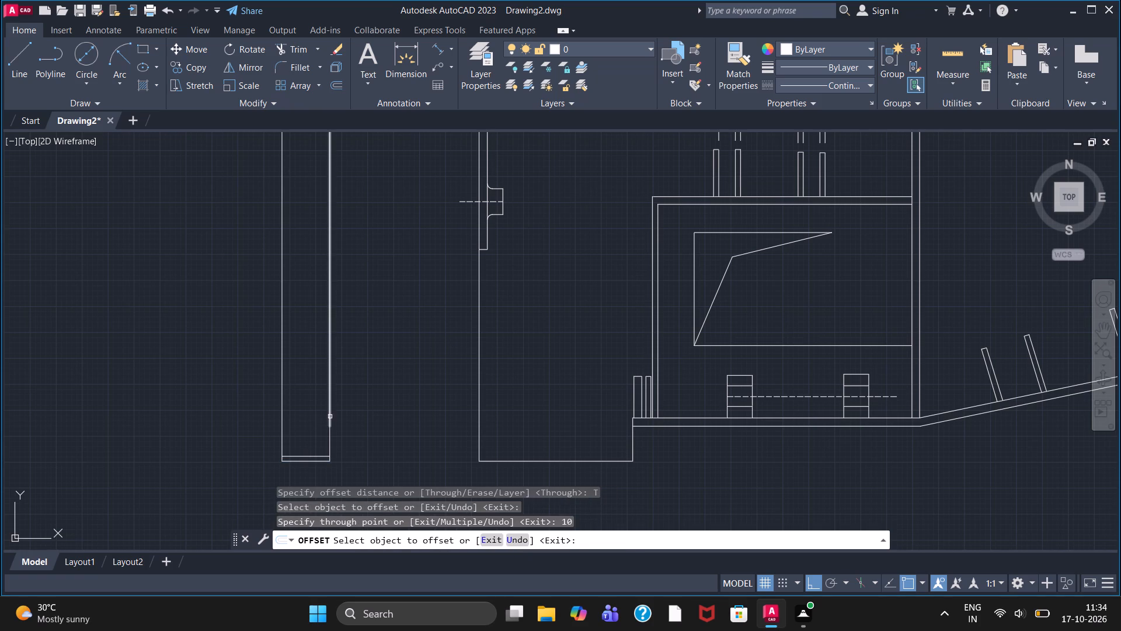
click(330, 417)
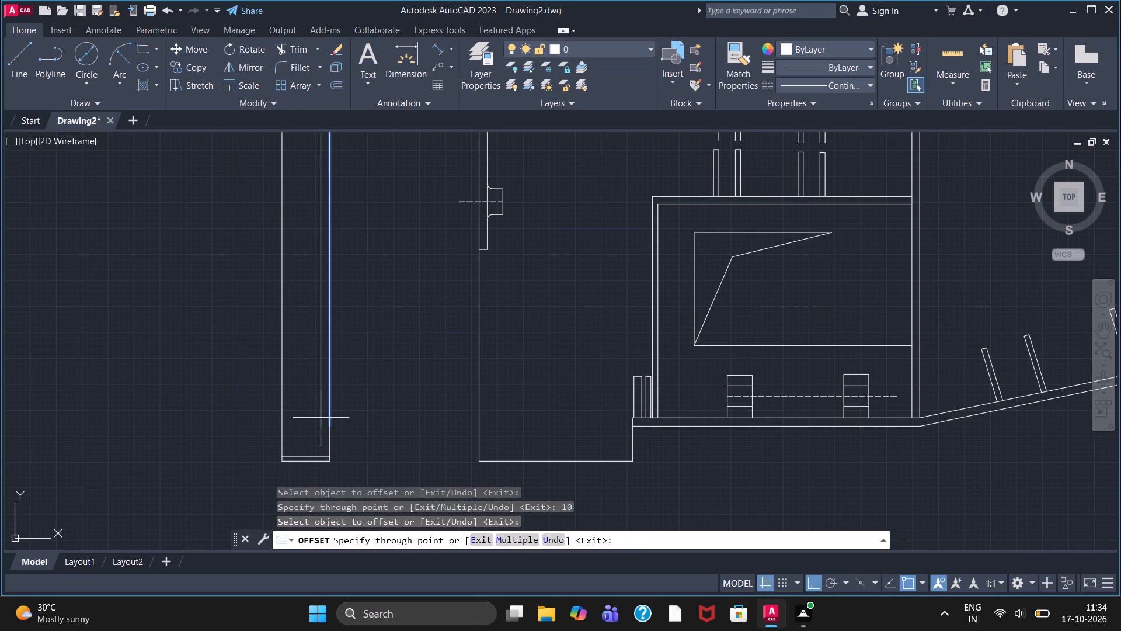
text(10)
key(Return)
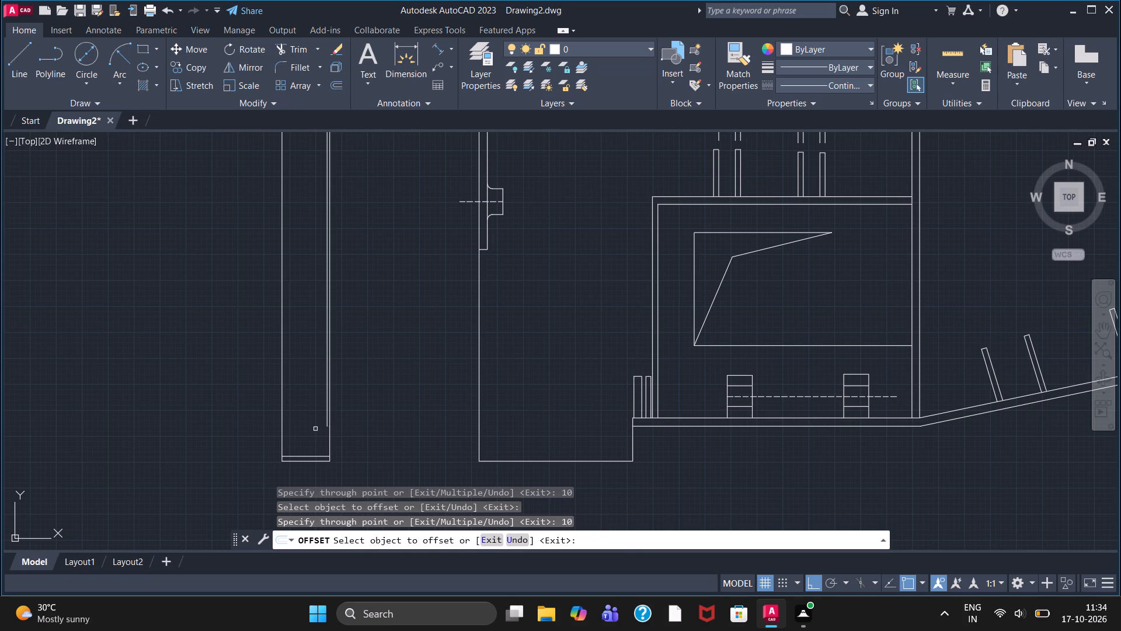
Draw a vertical line about 92 long from the inner right line's lower end down past the rectangle's bottom edge.
scroll(315, 429, up, 2)
scroll(315, 429, down, 2)
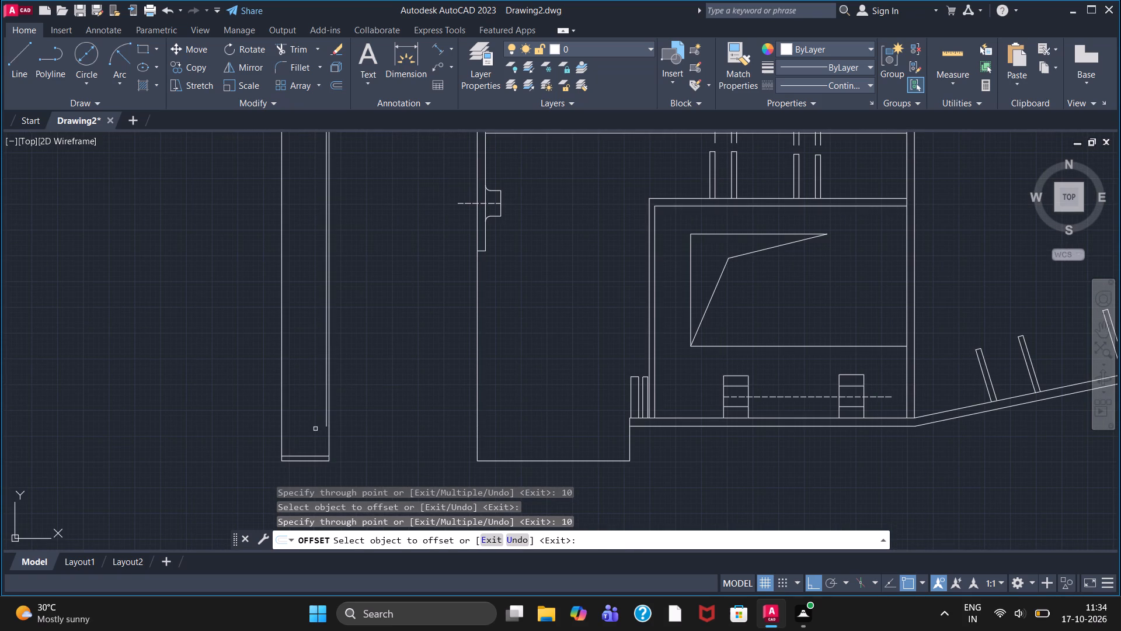
scroll(310, 418, up, 1)
scroll(310, 418, down, 1)
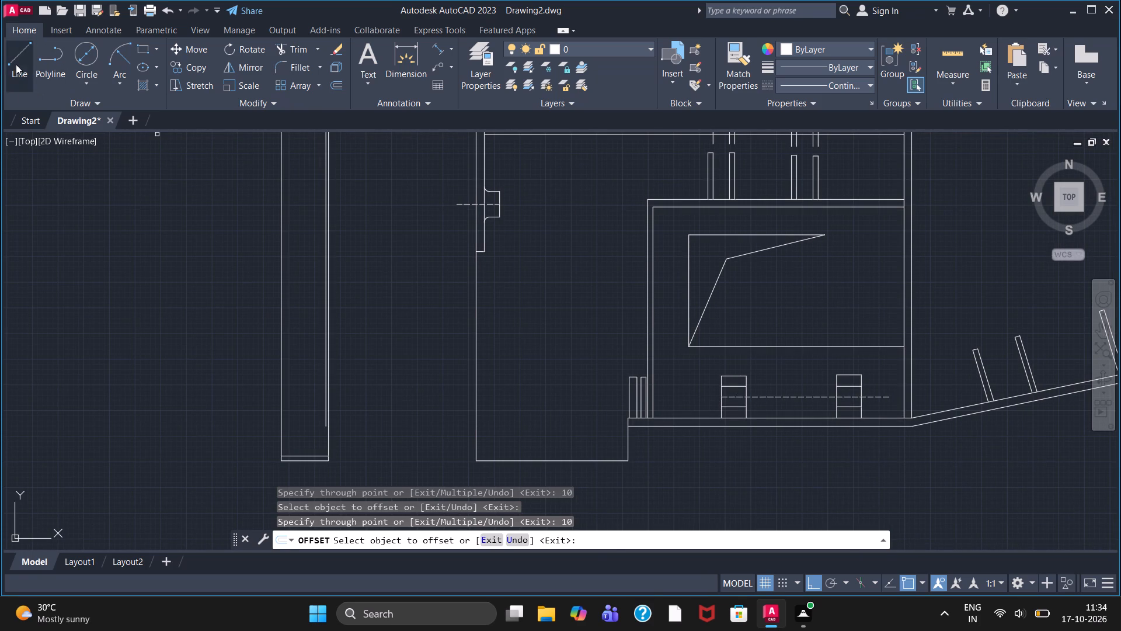
click(16, 64)
scroll(384, 476, up, 2)
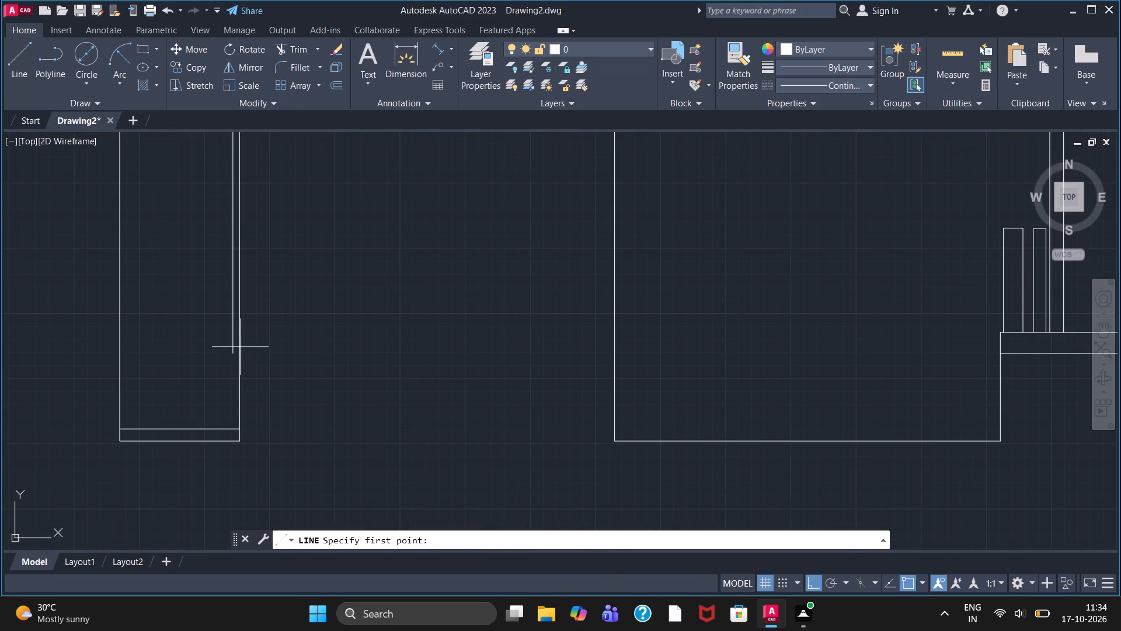
click(231, 347)
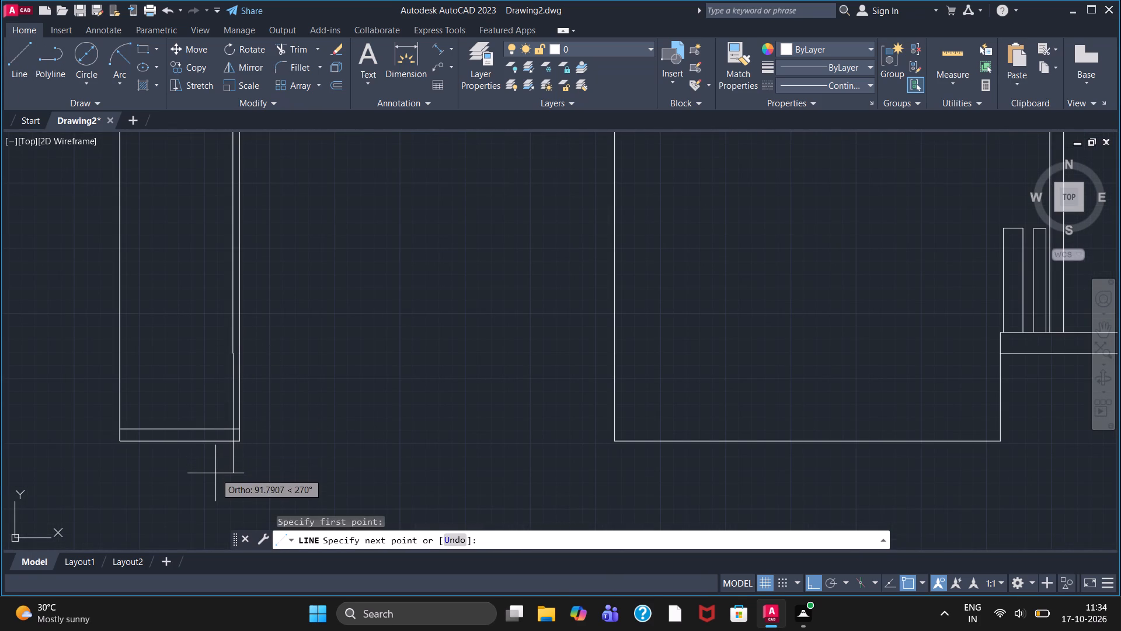
click(215, 473)
right_click(335, 407)
click(347, 419)
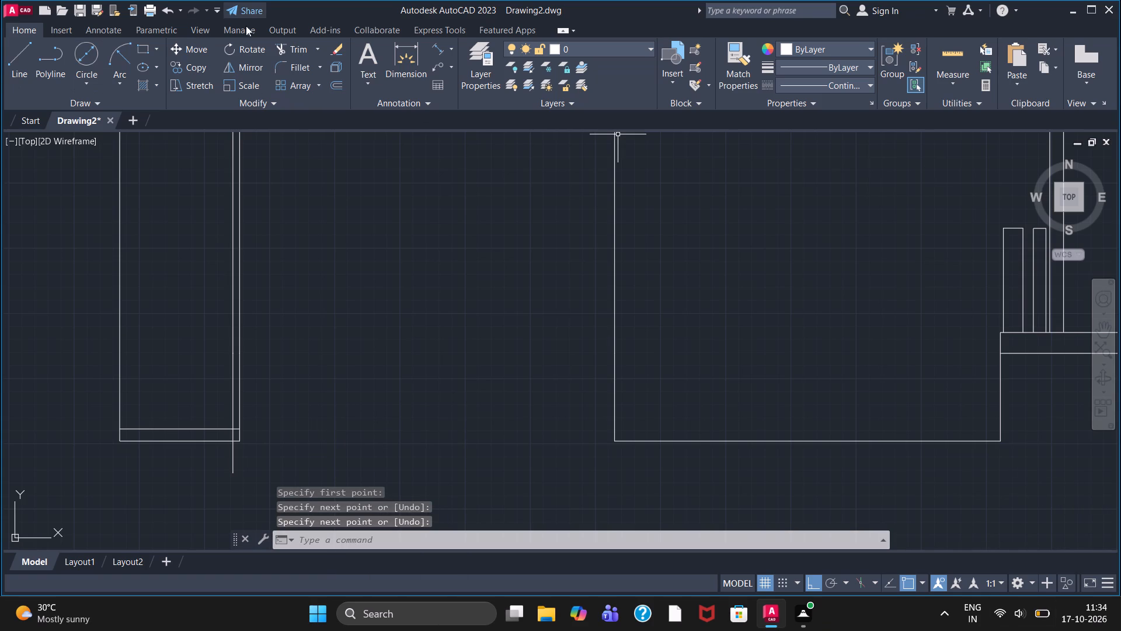
Trim the vertical overshoot below the inner bottom line and that line's stub to form the inner lower-right corner.
click(274, 44)
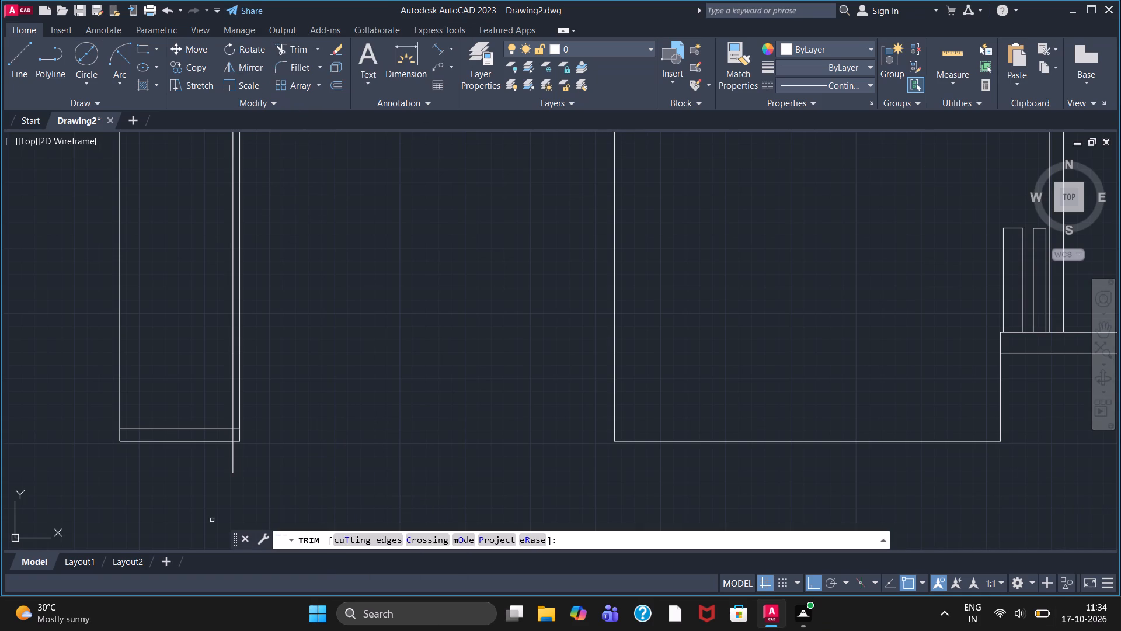
click(234, 459)
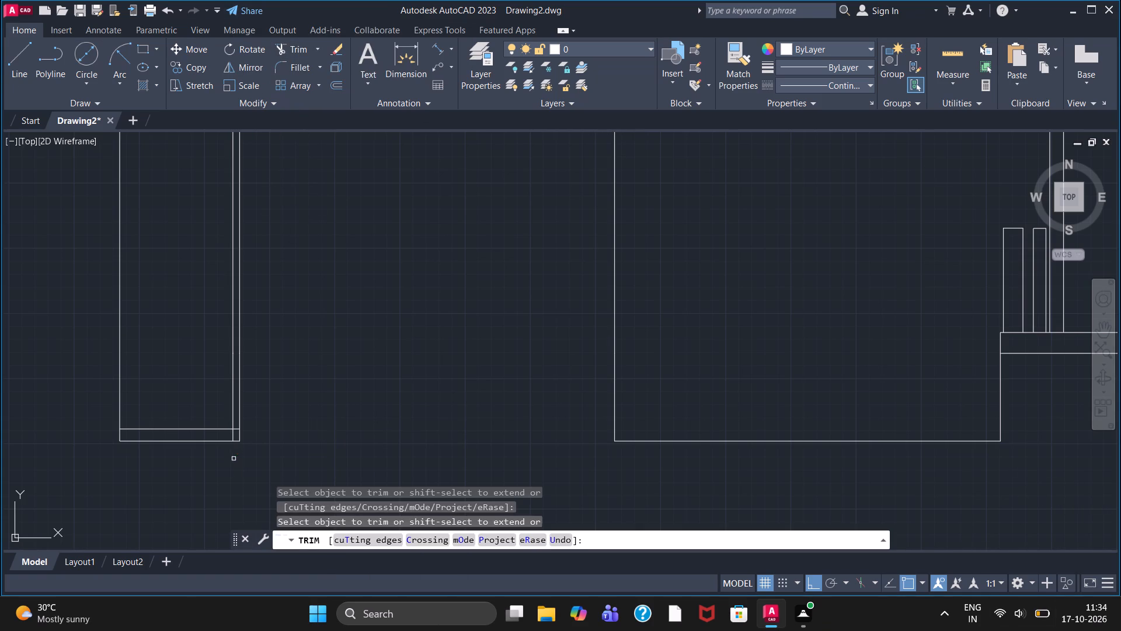
scroll(211, 450, up, 2)
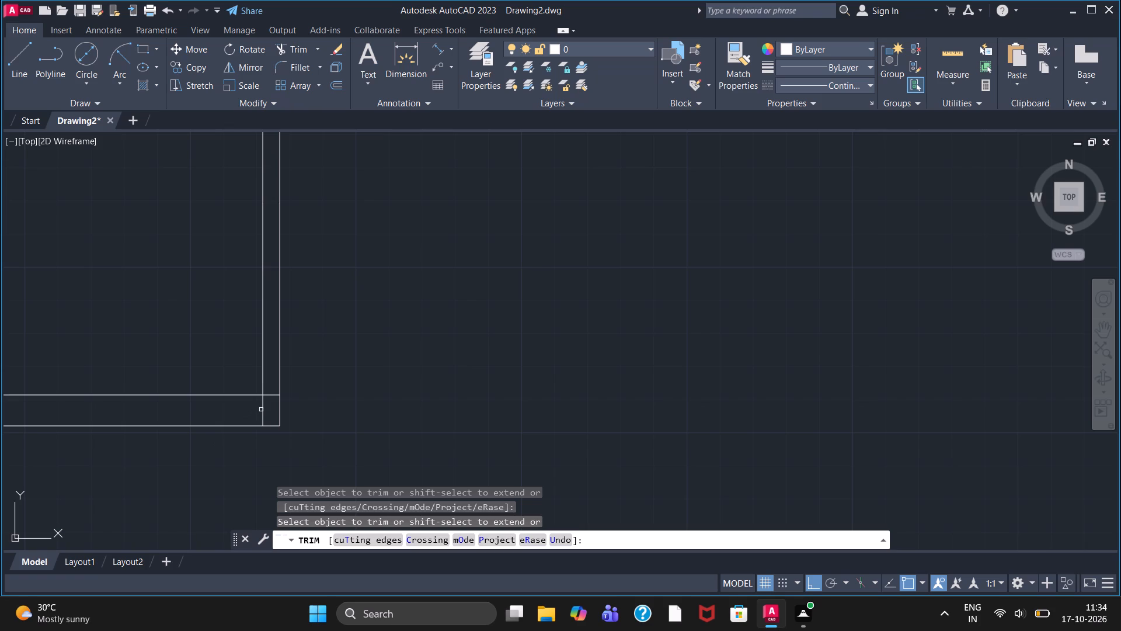
click(263, 410)
click(271, 397)
Offset the narrow rectangle's top edge inward, using the Through option with 10.
scroll(271, 396, down, 1)
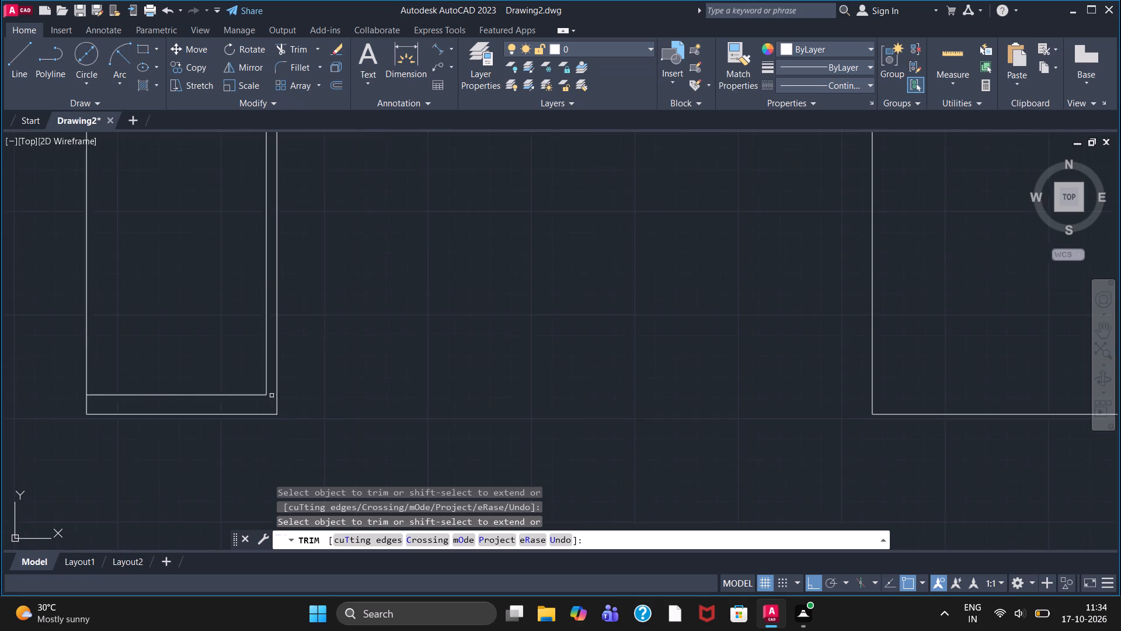
scroll(271, 396, down, 2)
scroll(203, 266, down, 1)
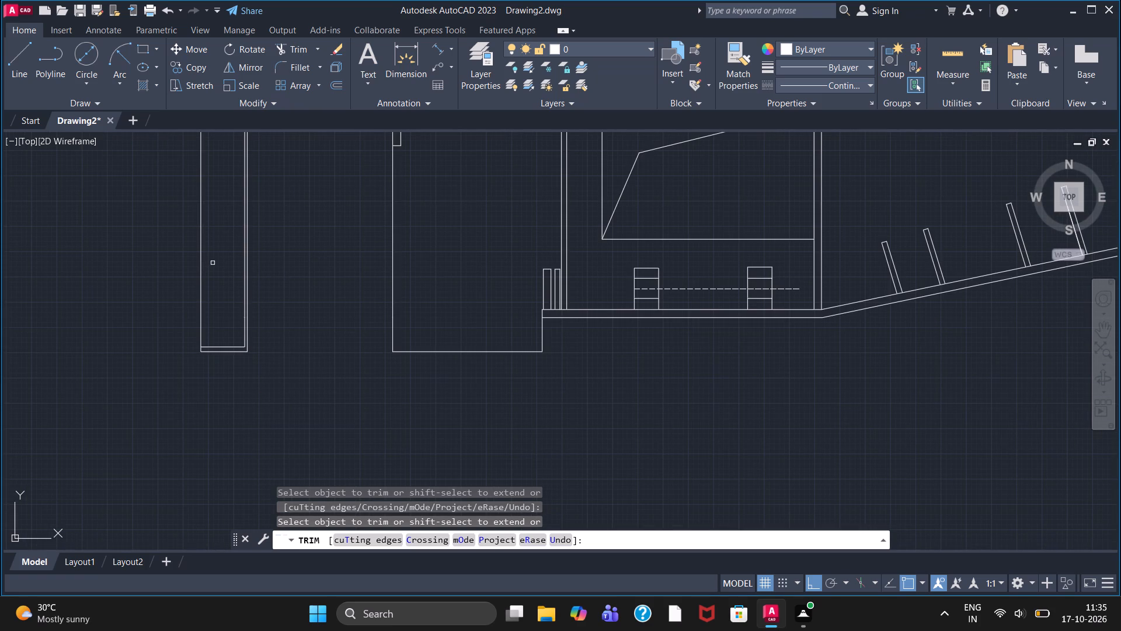
middle_drag(128, 206, 110, 338)
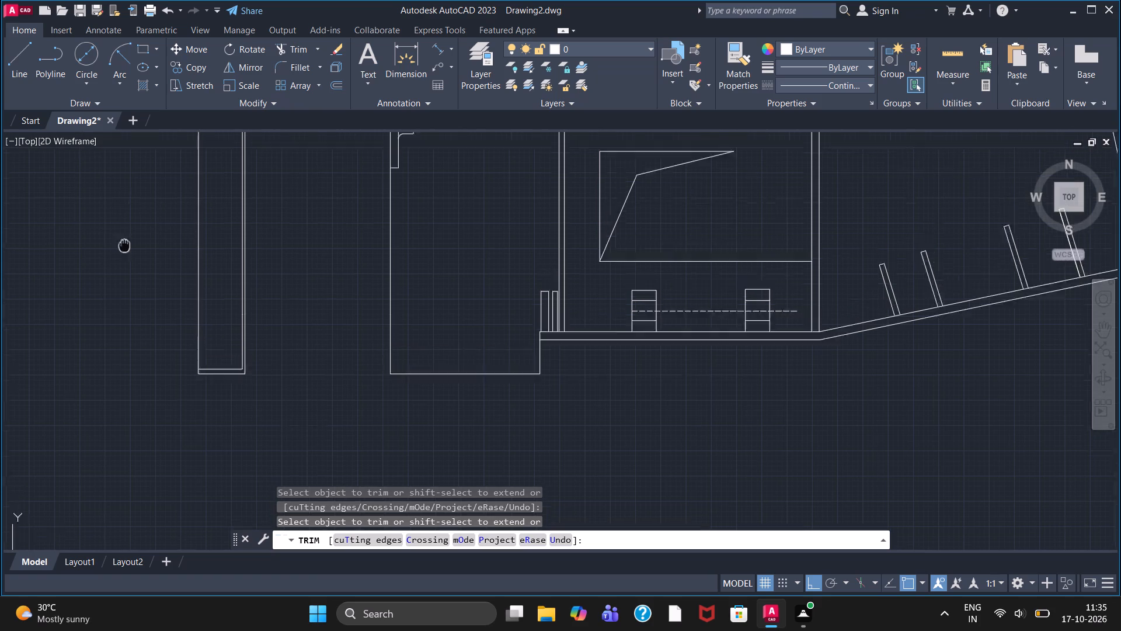
middle_drag(110, 338, 78, 460)
scroll(90, 314, down, 3)
middle_drag(72, 244, 74, 244)
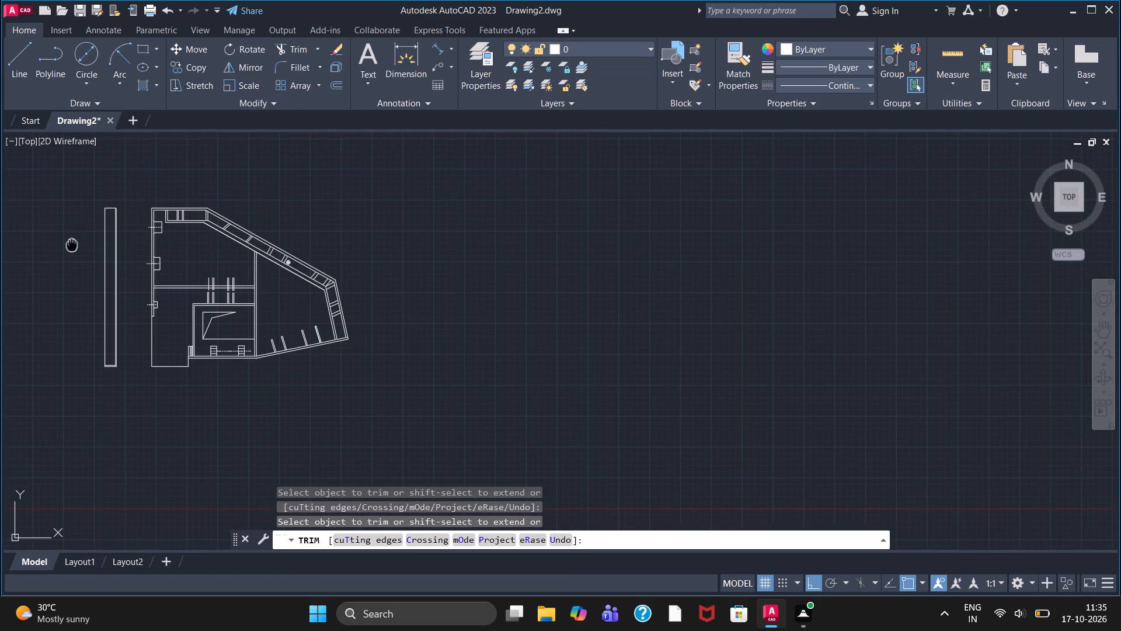
middle_drag(74, 244, 90, 394)
scroll(123, 372, up, 3)
scroll(80, 325, up, 3)
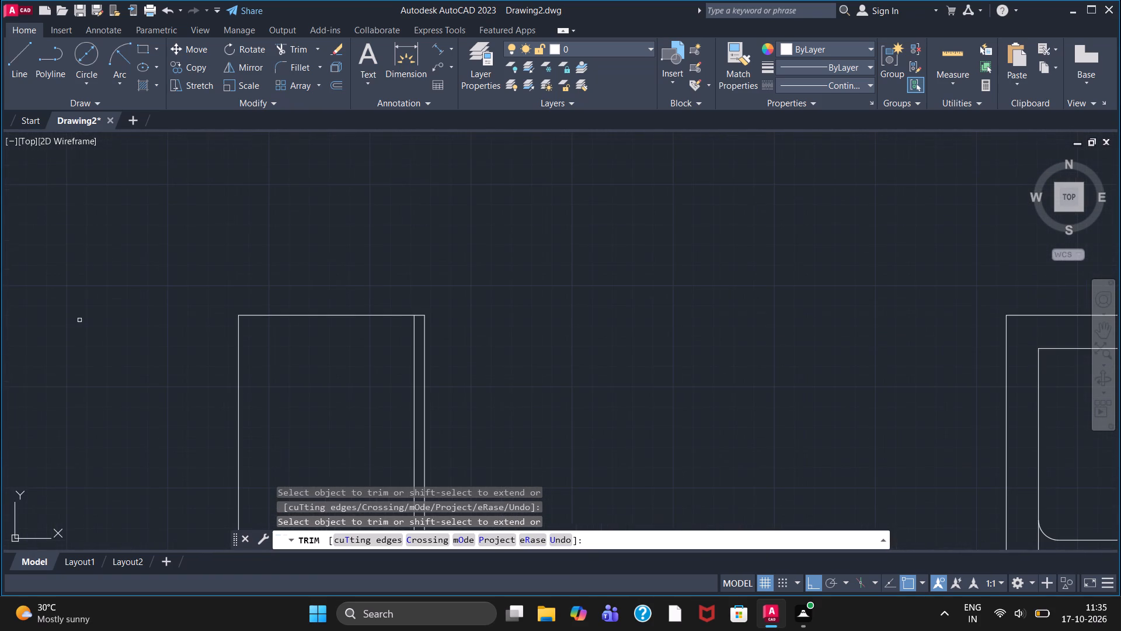
click(333, 85)
click(506, 540)
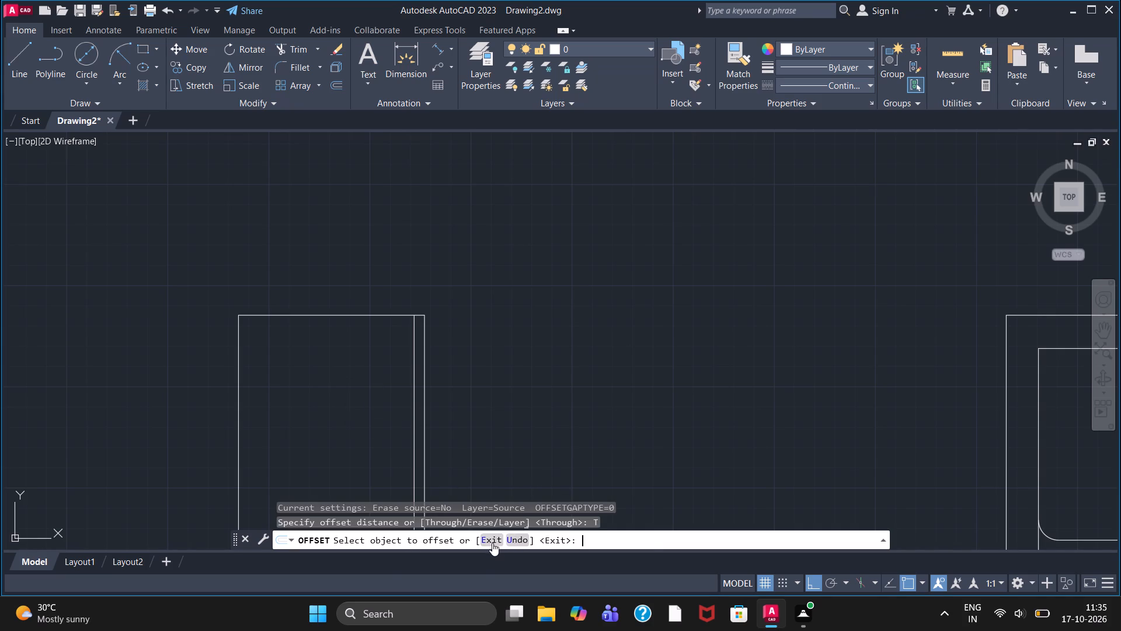
text(10)
key(Return)
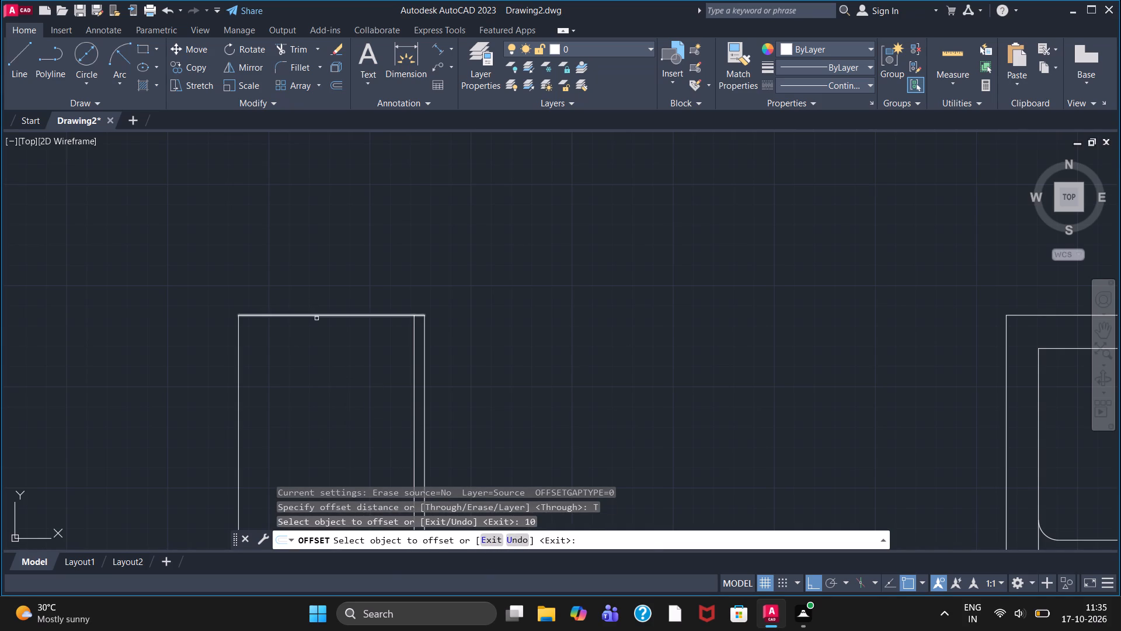
click(331, 315)
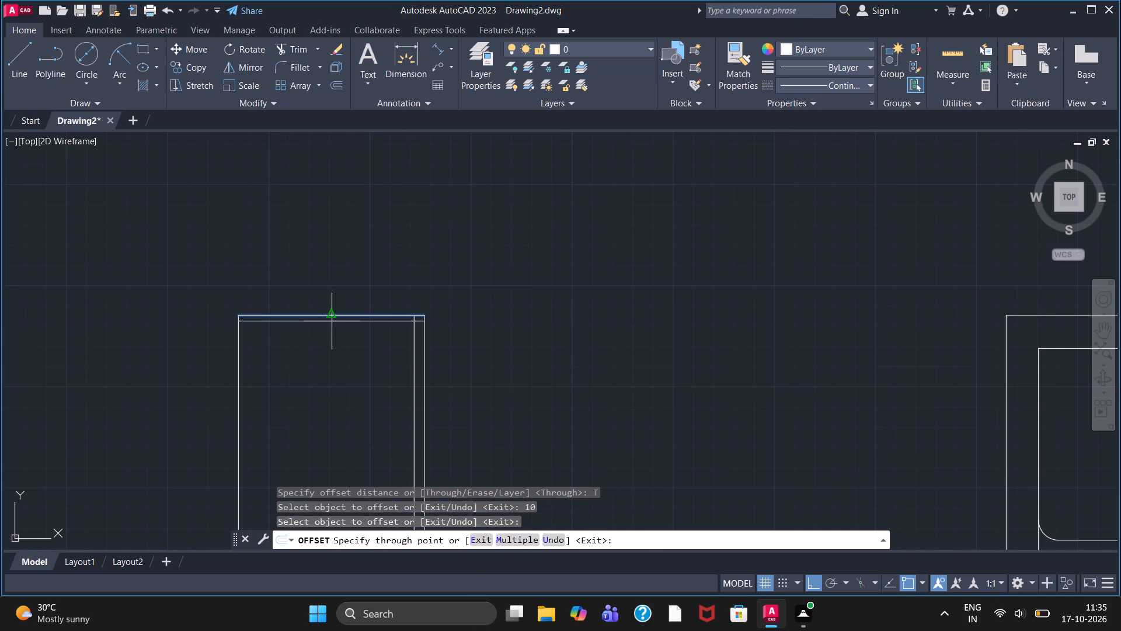
text(10)
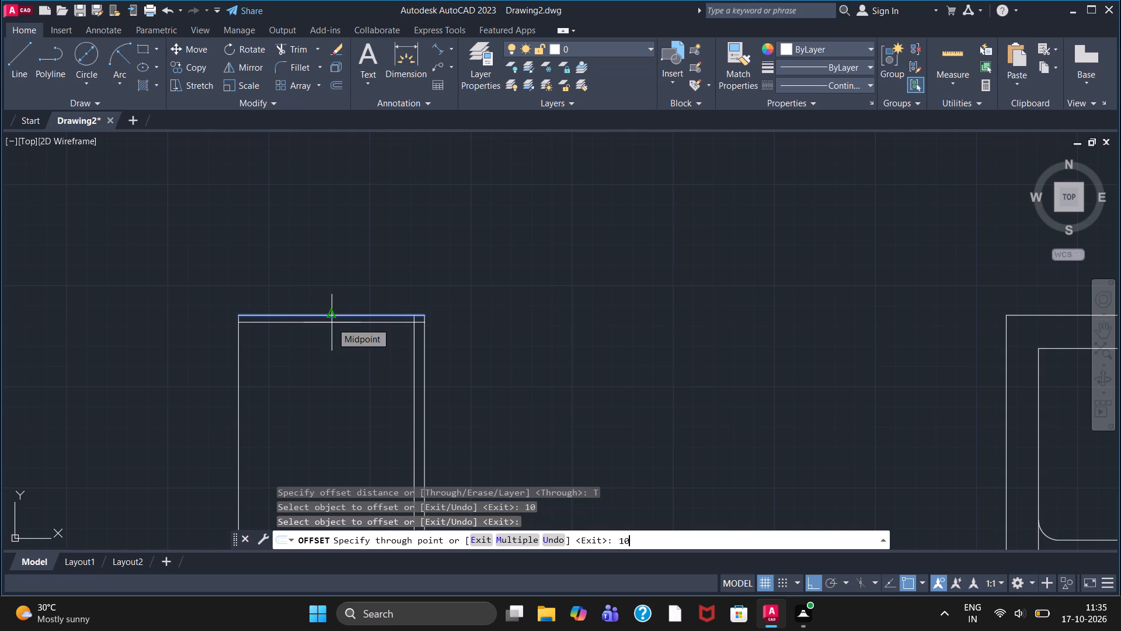
key(Return)
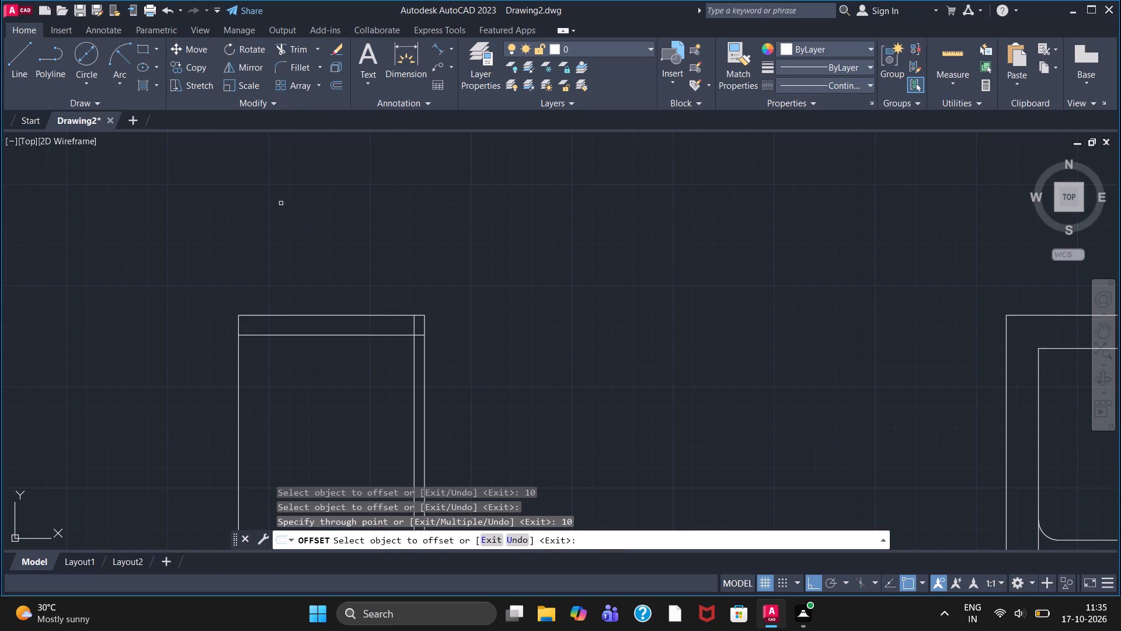
Trim the two inner line ends that extend past each other at the rectangle's upper-right corner.
click(294, 47)
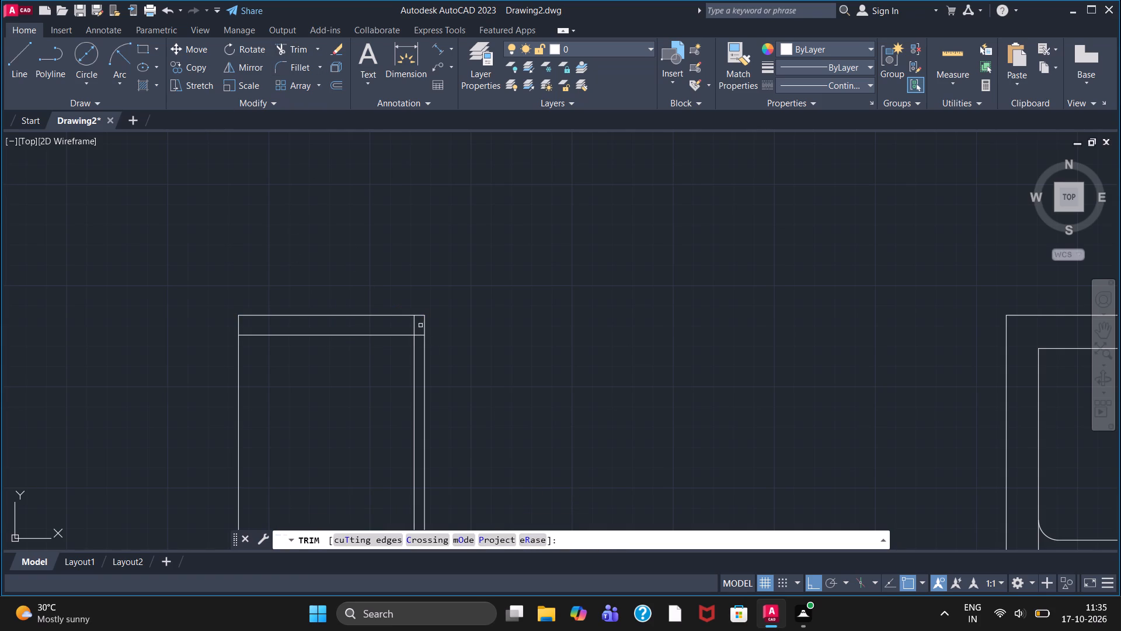
click(415, 327)
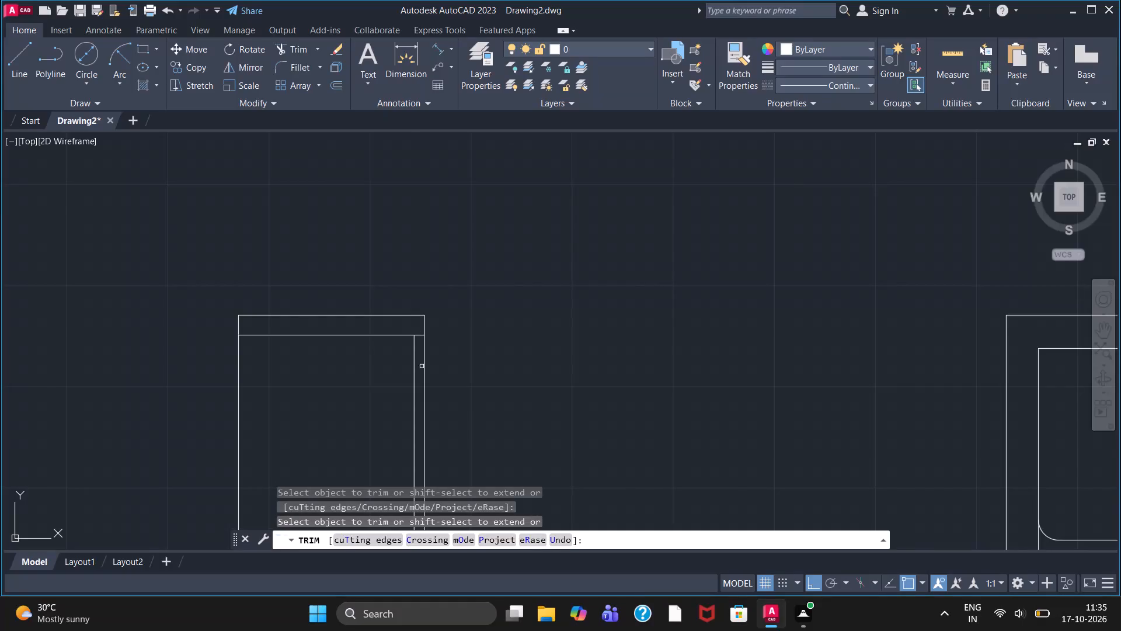
click(418, 336)
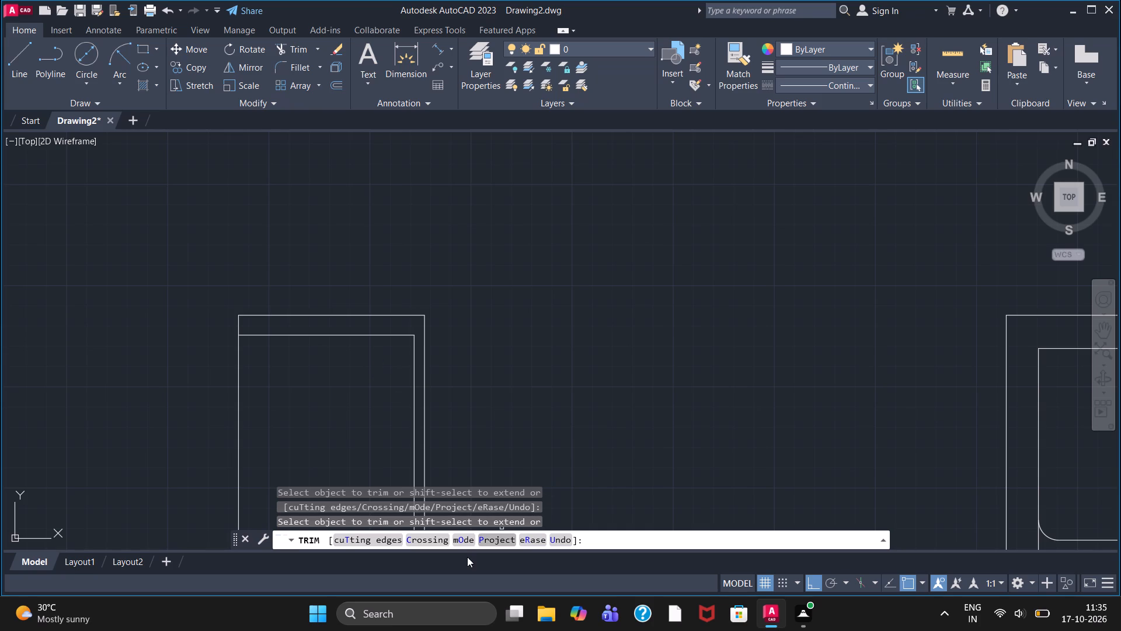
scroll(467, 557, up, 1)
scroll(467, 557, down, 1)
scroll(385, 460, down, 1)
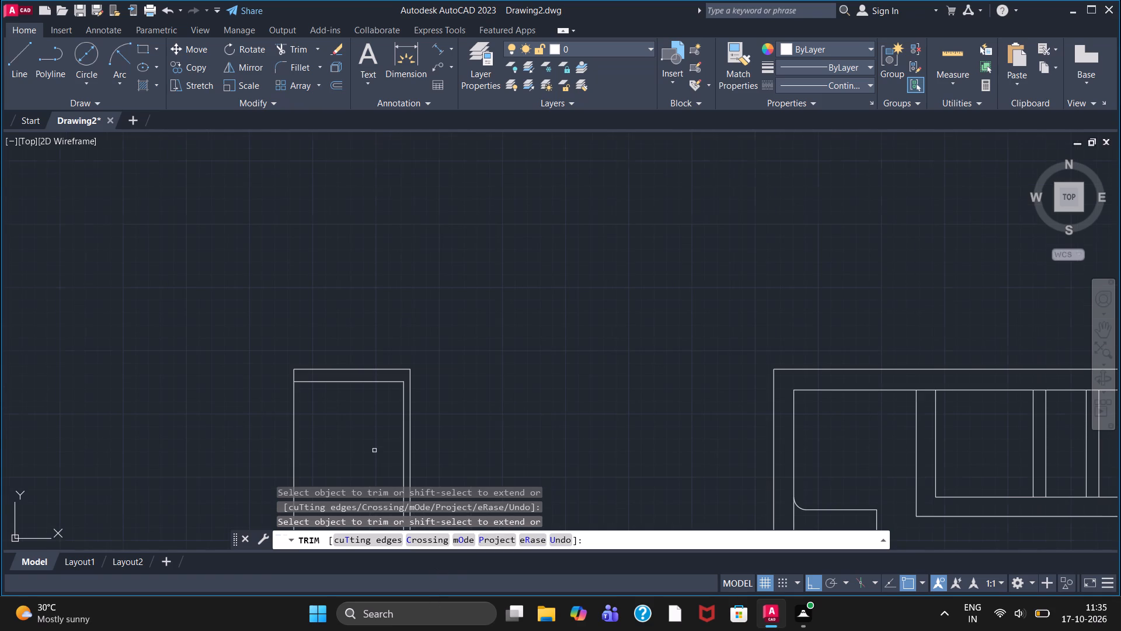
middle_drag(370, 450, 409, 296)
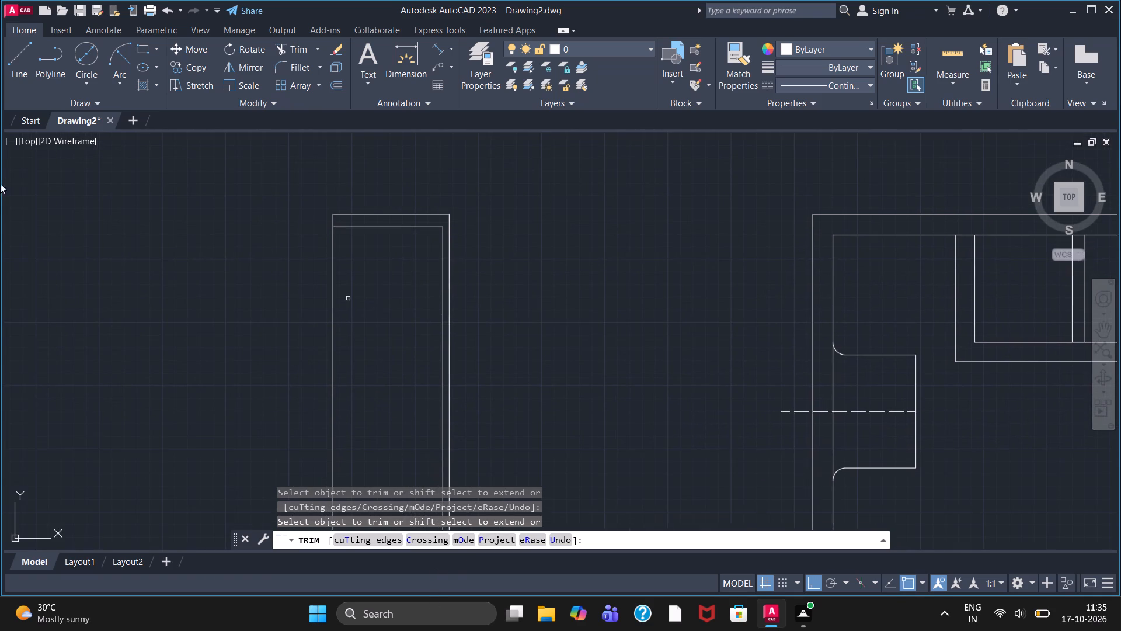
Draw a horizontal line crossing the narrow rectangle's upper part and extending past both of its vertical sides.
click(10, 73)
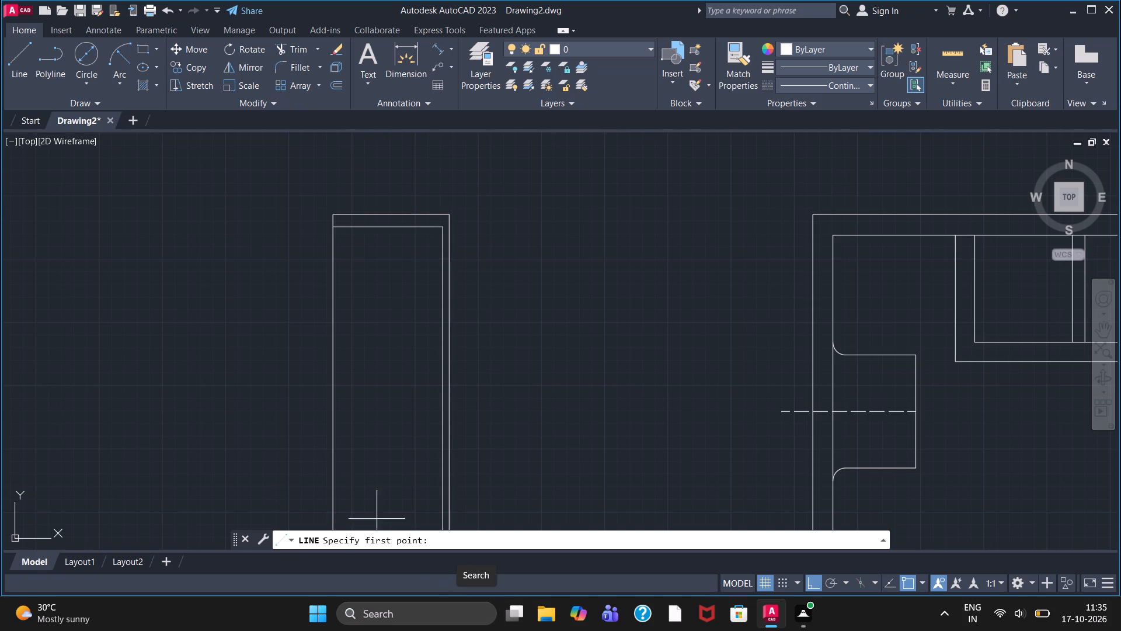
click(300, 321)
click(528, 315)
right_click(528, 315)
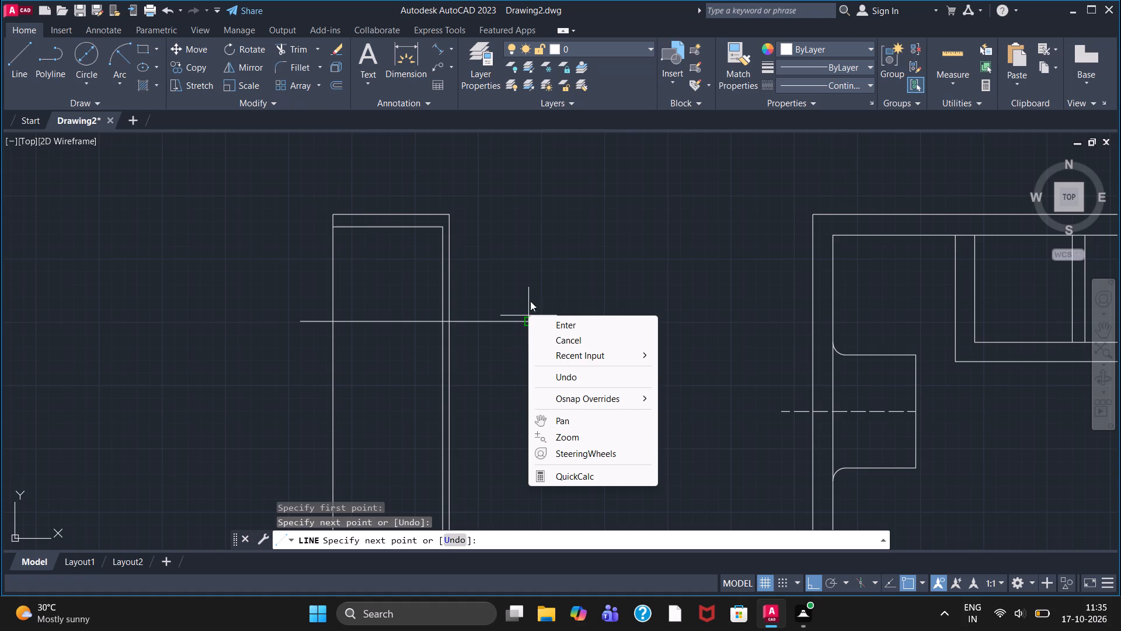
click(558, 337)
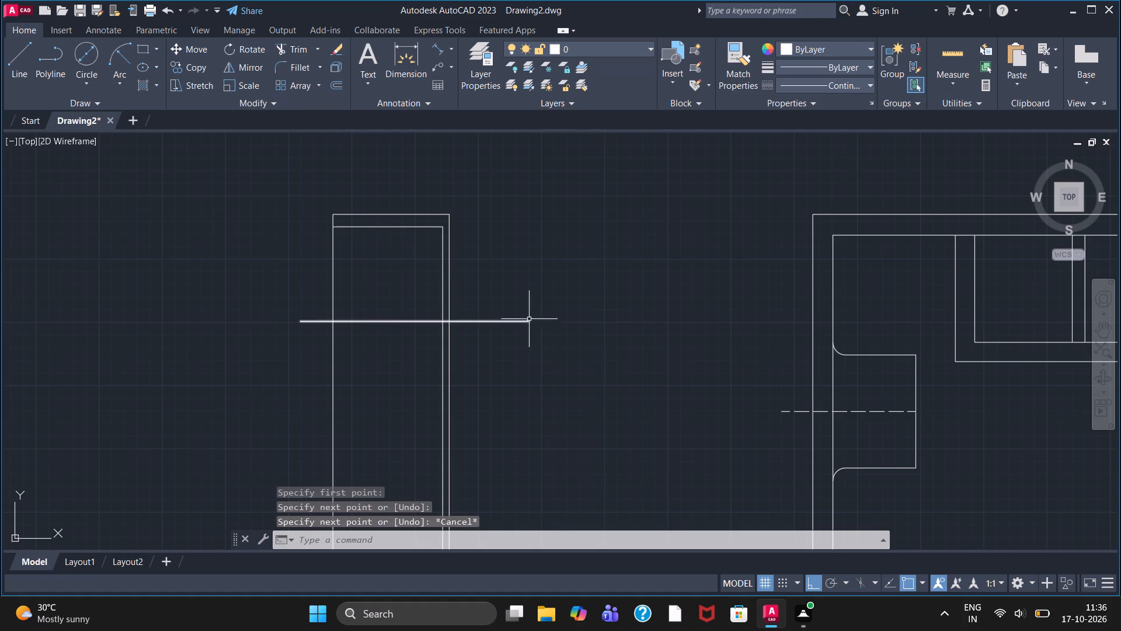
Continue from that line's right end with a line 10 down and a parallel line back past the rectangle's left edge.
right_click(473, 358)
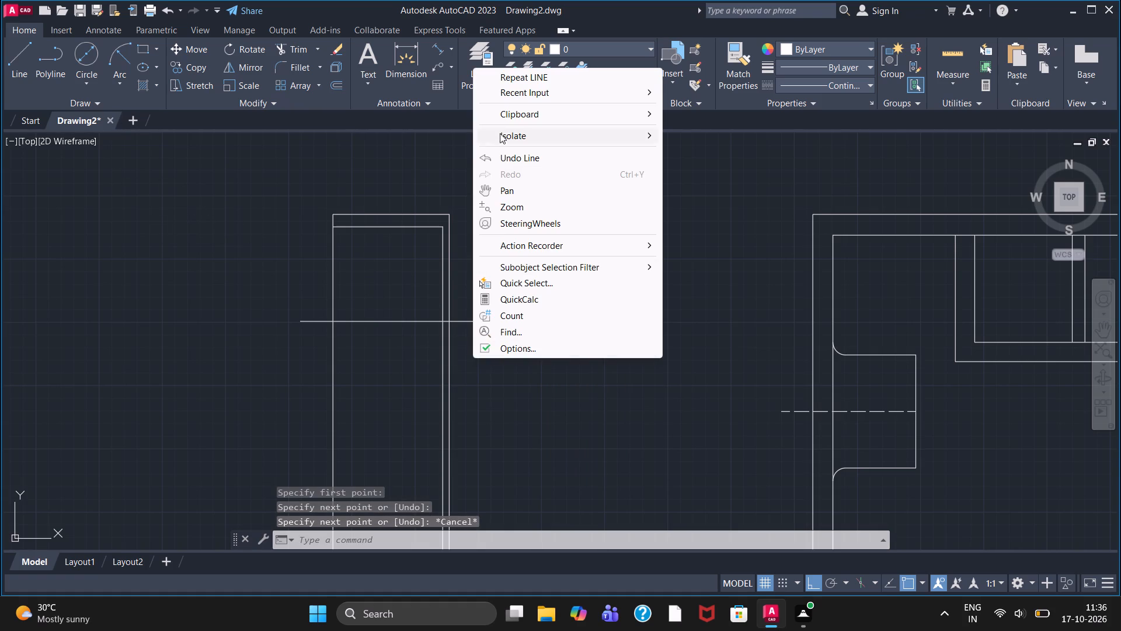
click(548, 70)
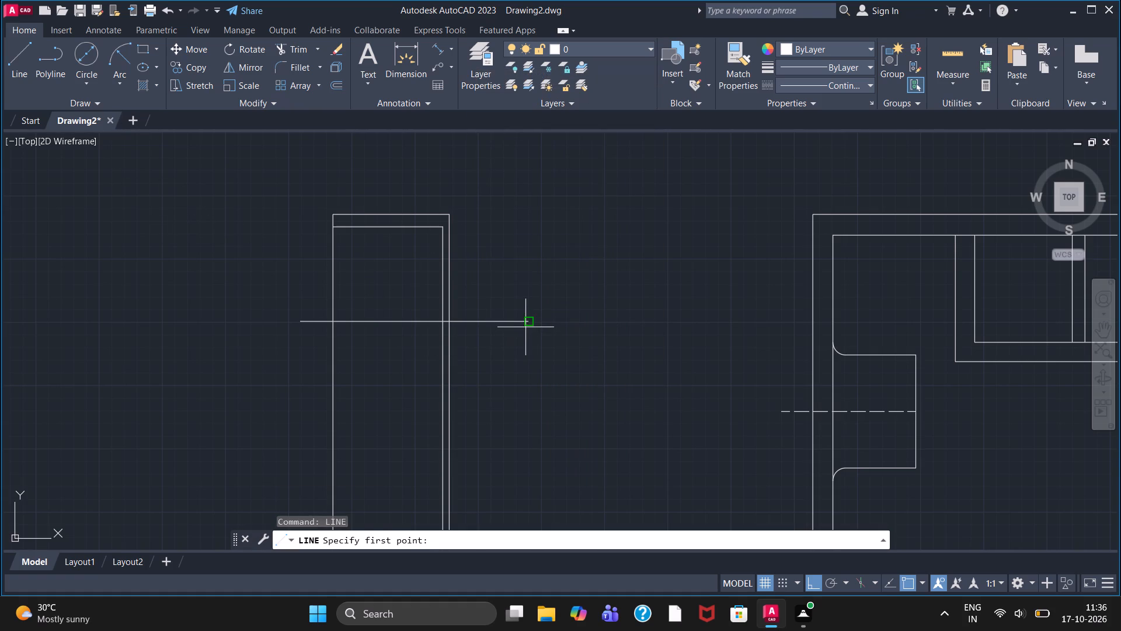
click(525, 325)
text(10)
key(Return)
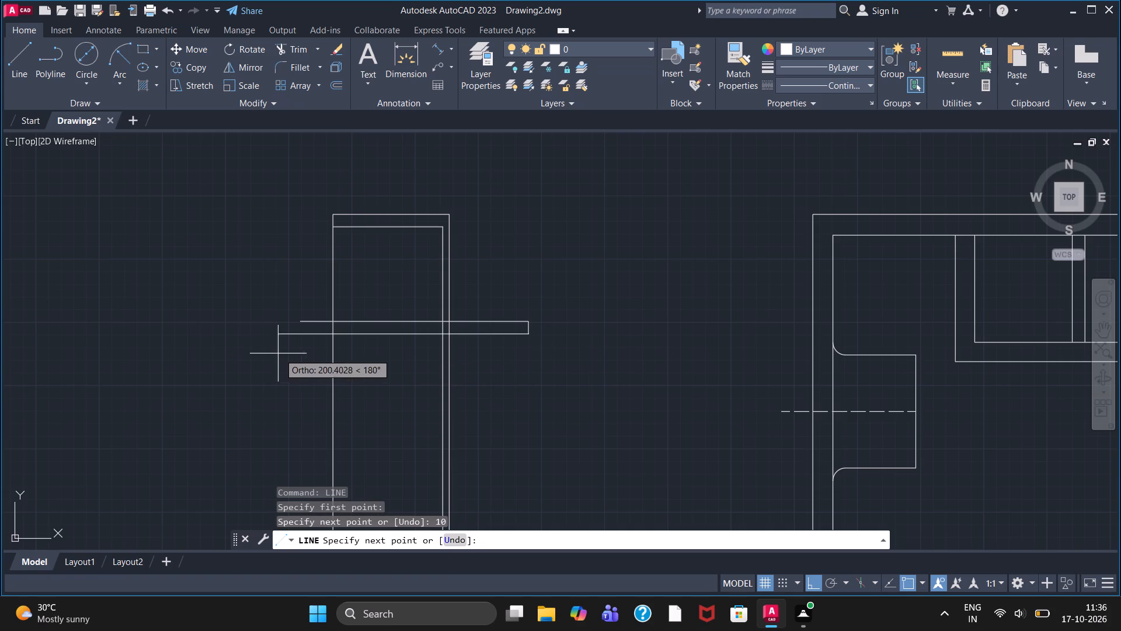
click(289, 352)
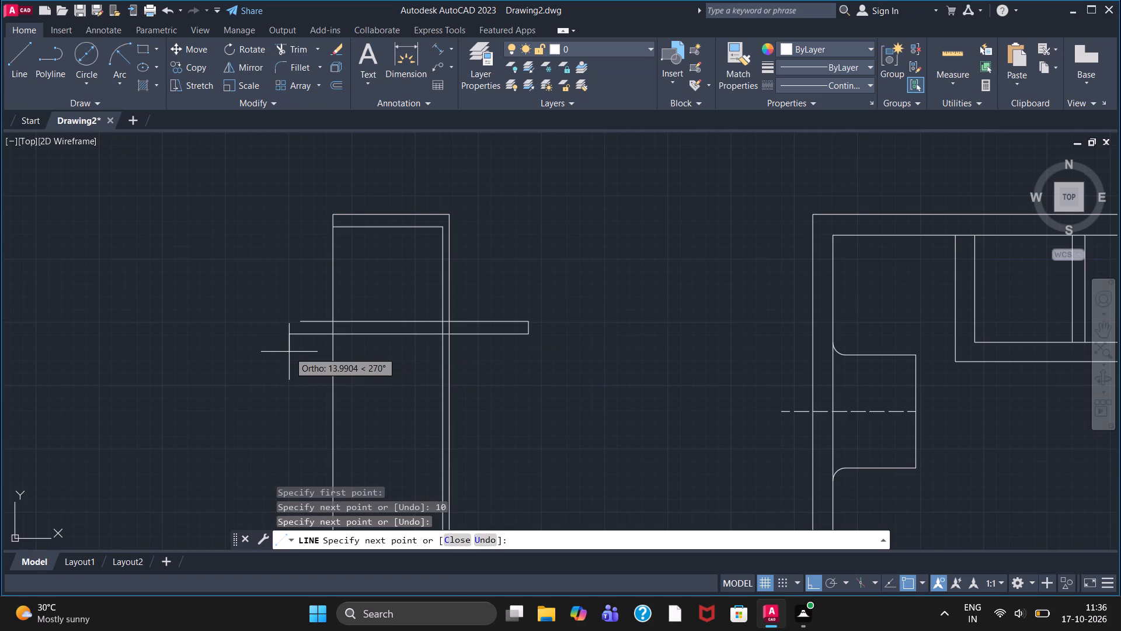
right_click(260, 296)
click(283, 303)
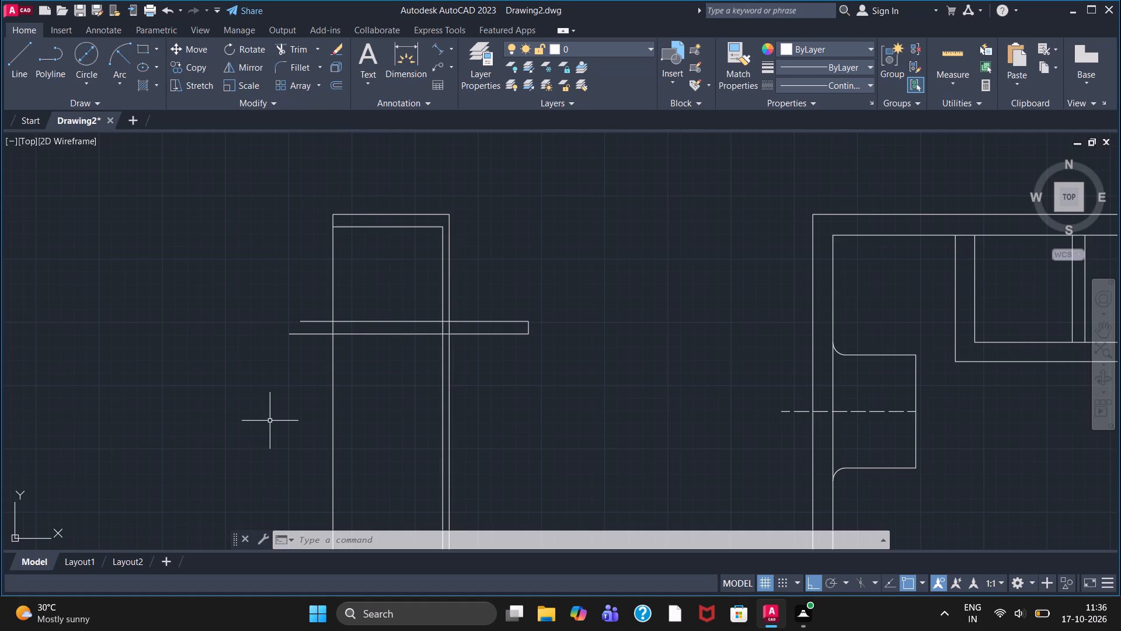
Draw a three-sided outline open to the left across the rectangle below the 10-high strip, with its top line about 161 long.
middle_drag(214, 422, 211, 328)
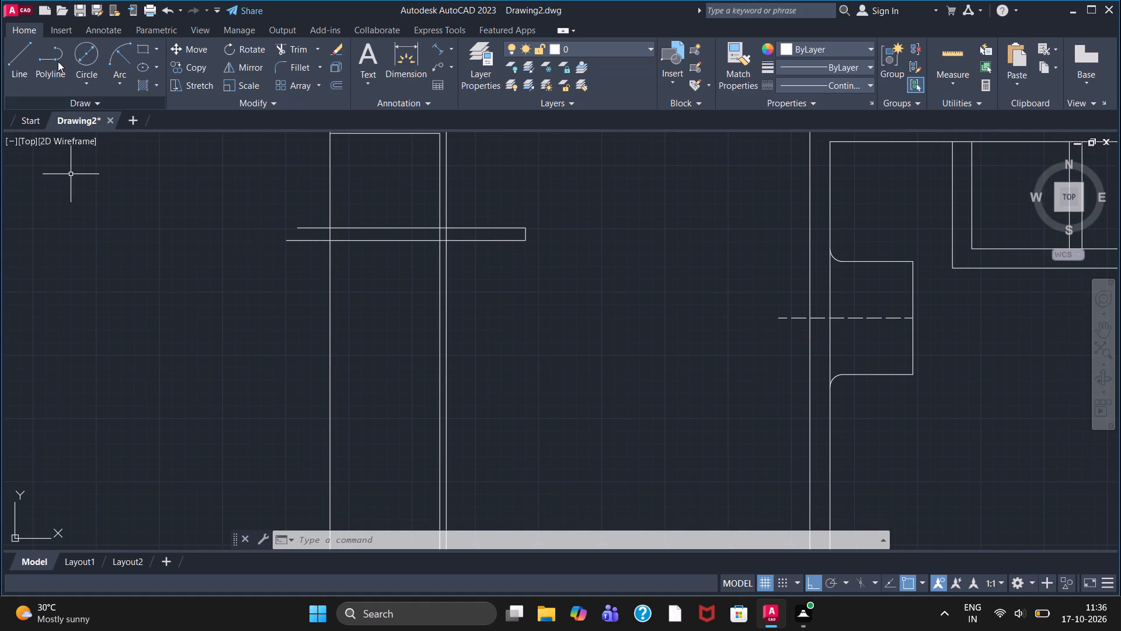
click(22, 69)
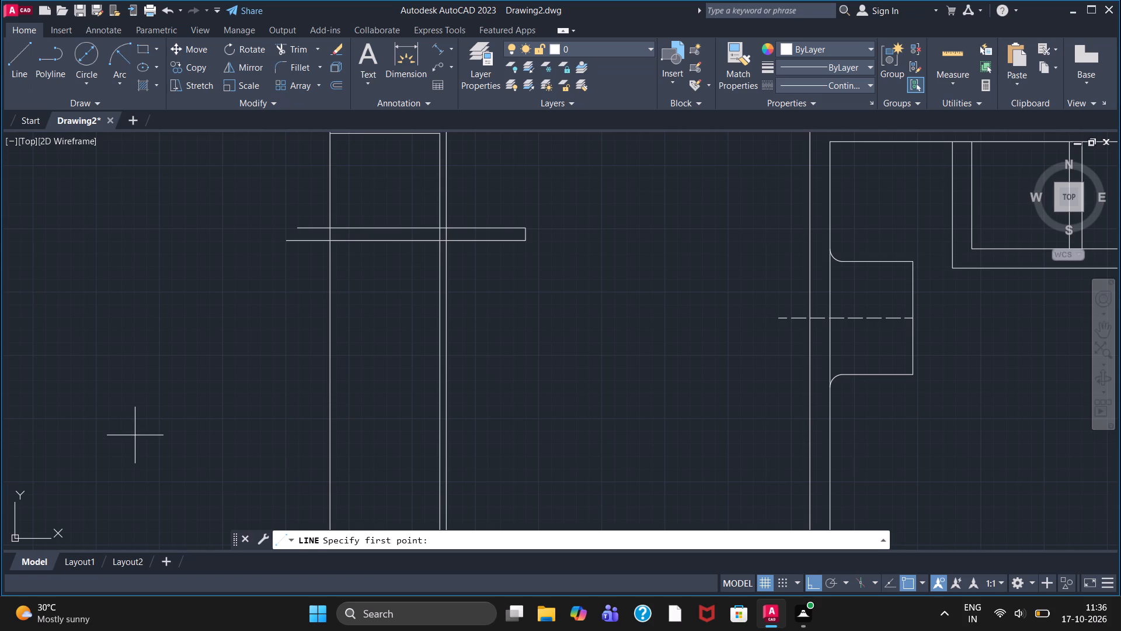
click(295, 356)
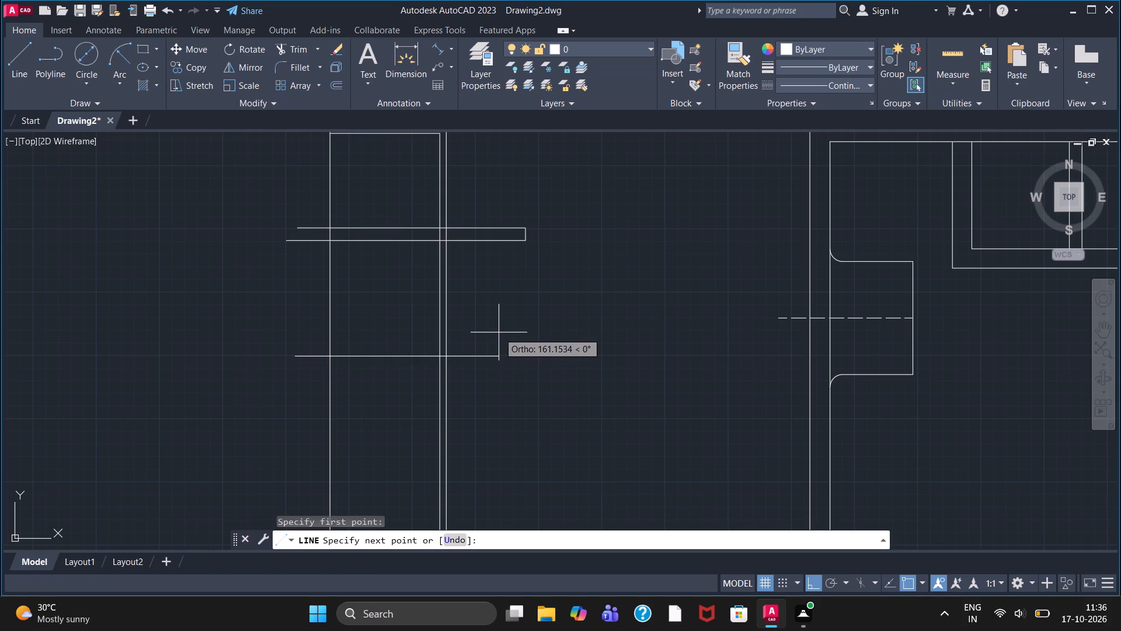
click(499, 332)
click(506, 449)
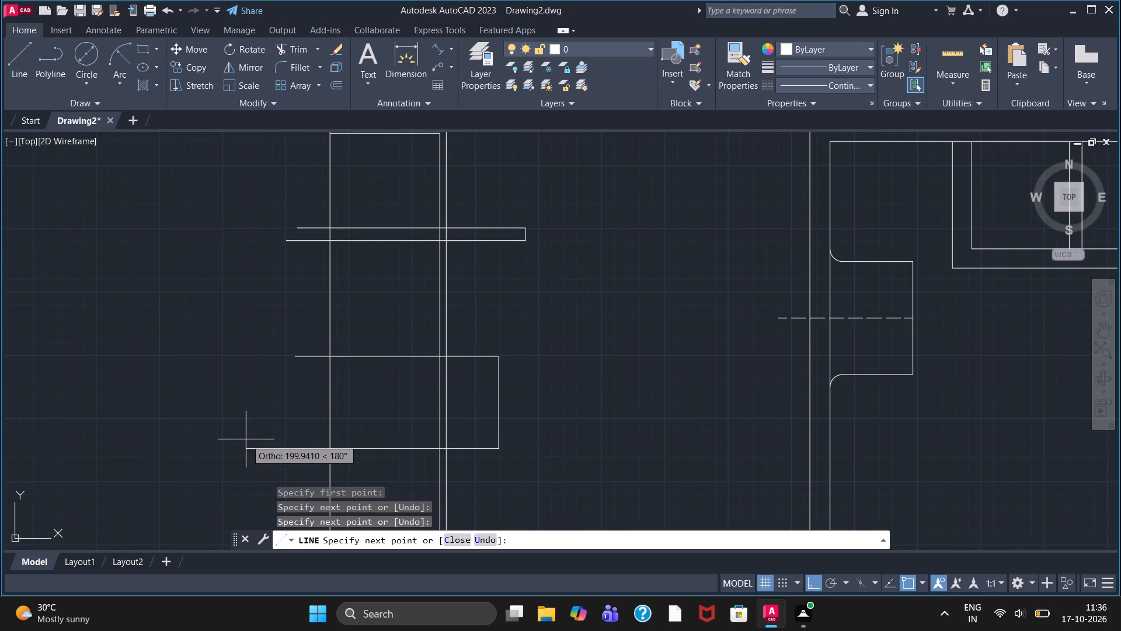
click(286, 441)
right_click(181, 372)
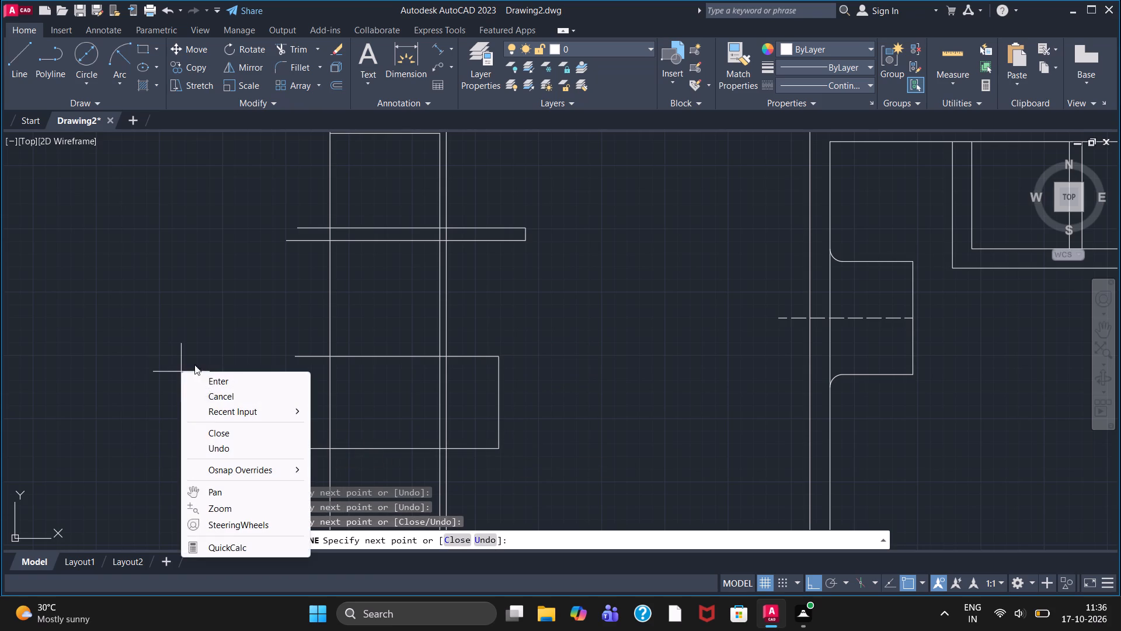
click(211, 396)
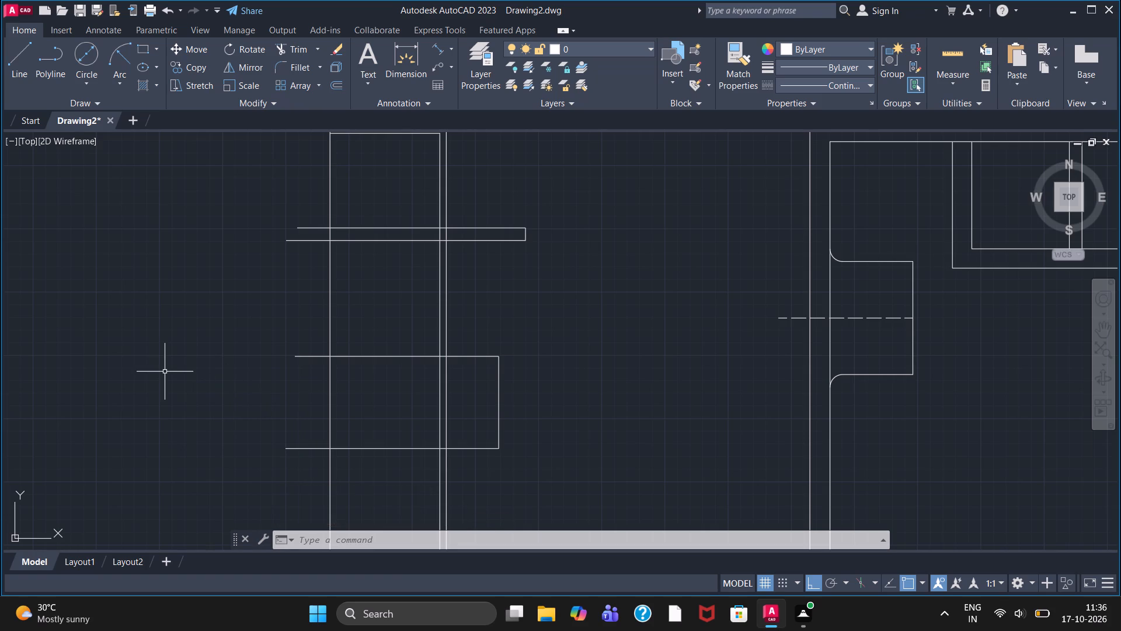
Draw a smaller open outline inside it: 50 to the right, 30 down, and back past the rectangle's left edge.
click(15, 81)
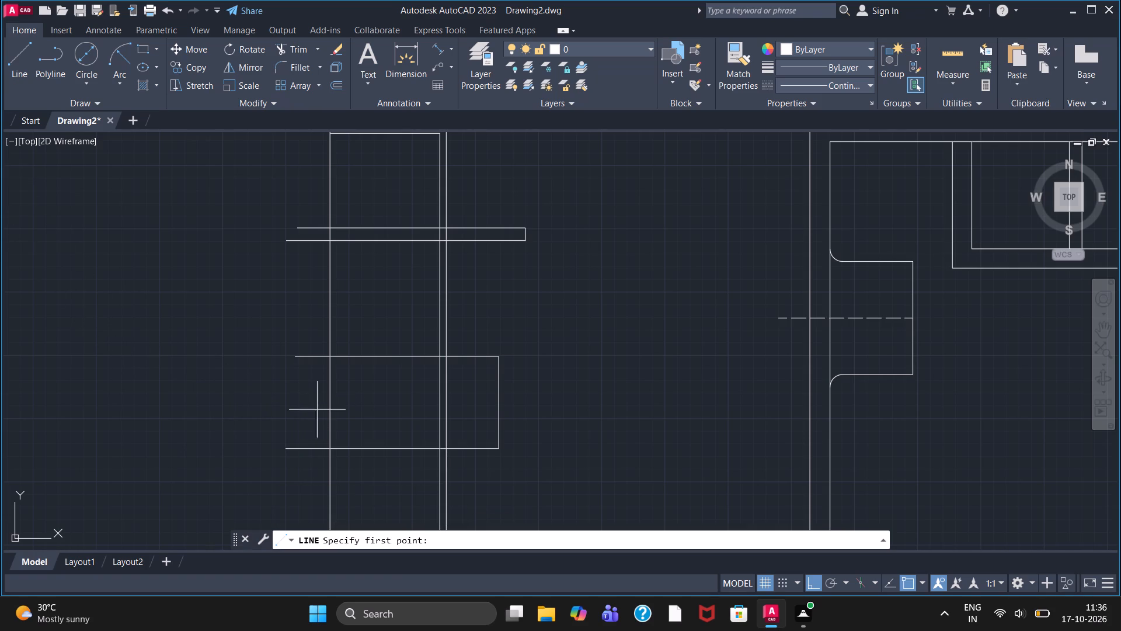
click(330, 384)
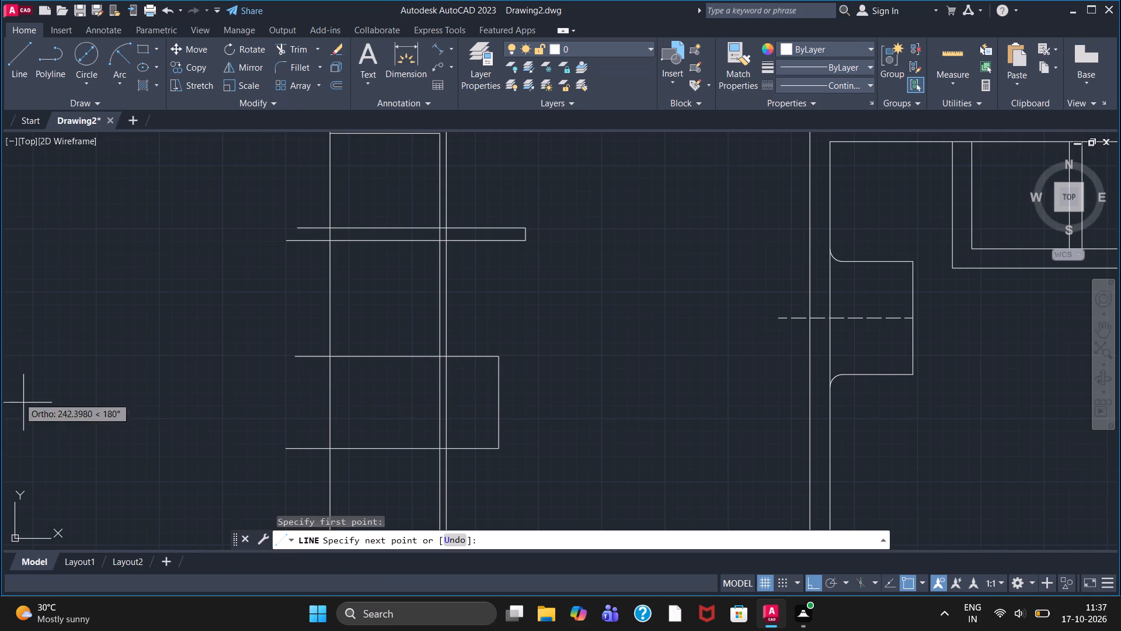
click(14, 63)
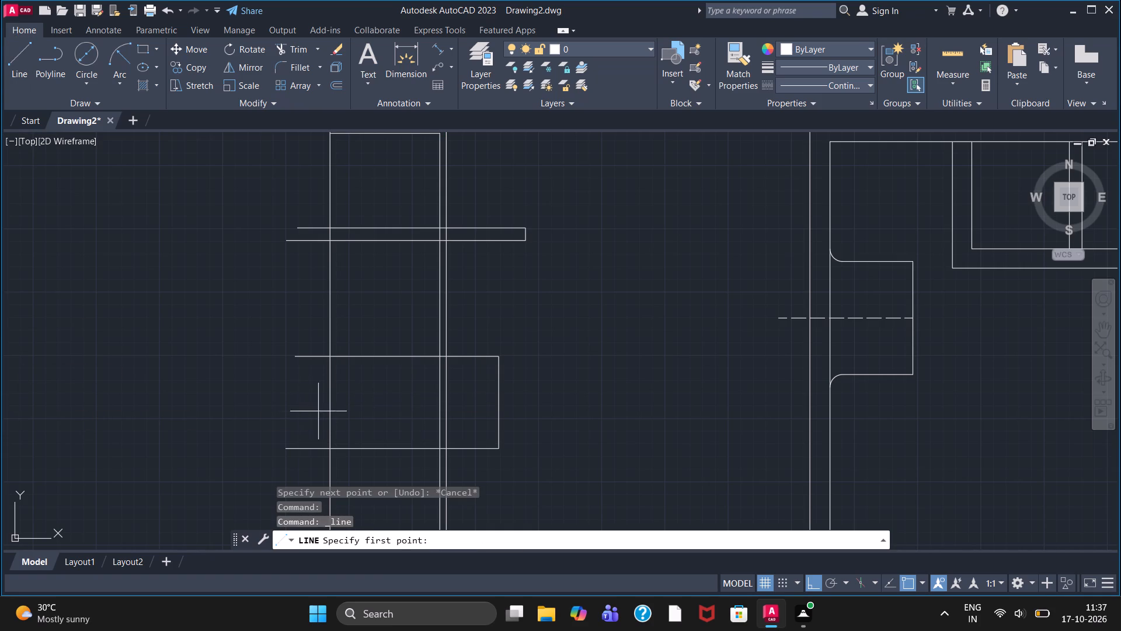
click(320, 388)
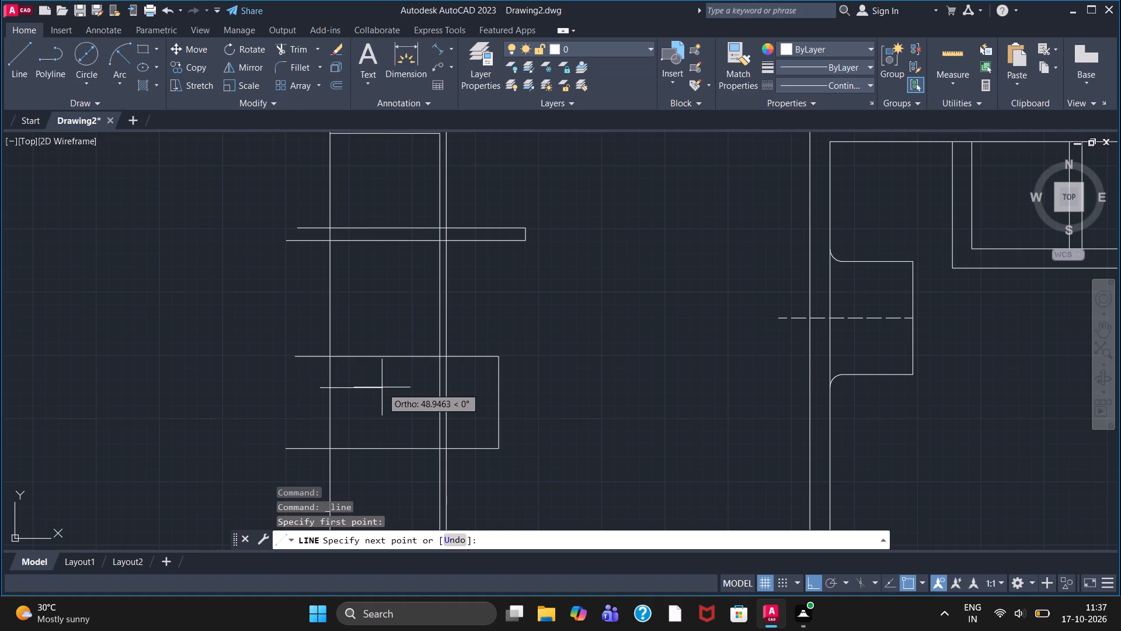
text(50)
key(Return)
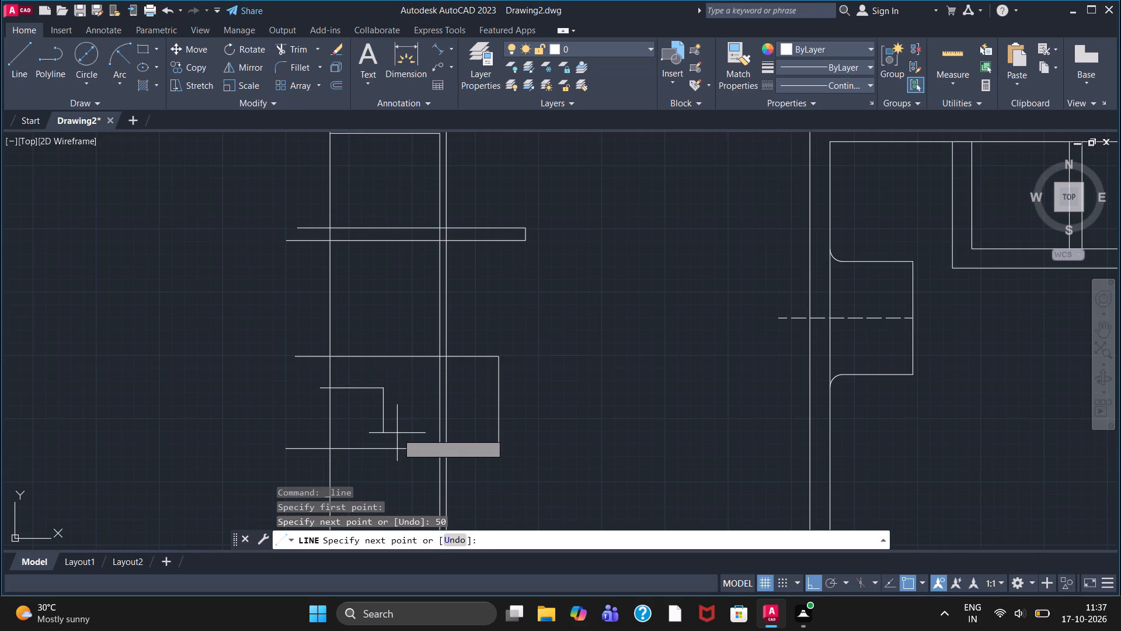
text(30)
key(Return)
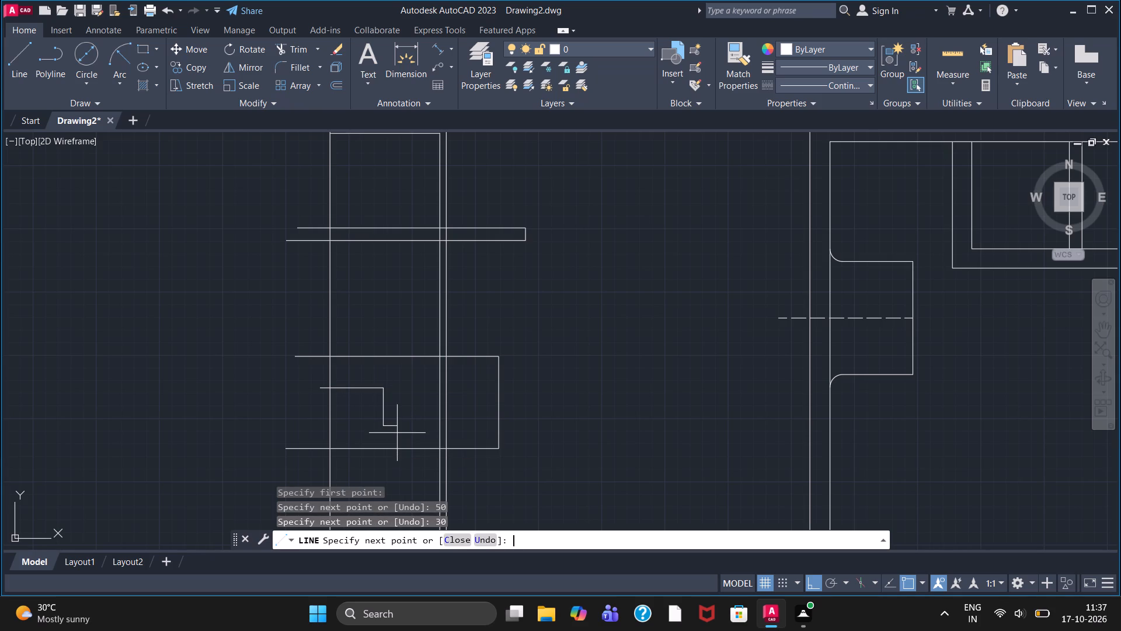
click(309, 436)
right_click(295, 408)
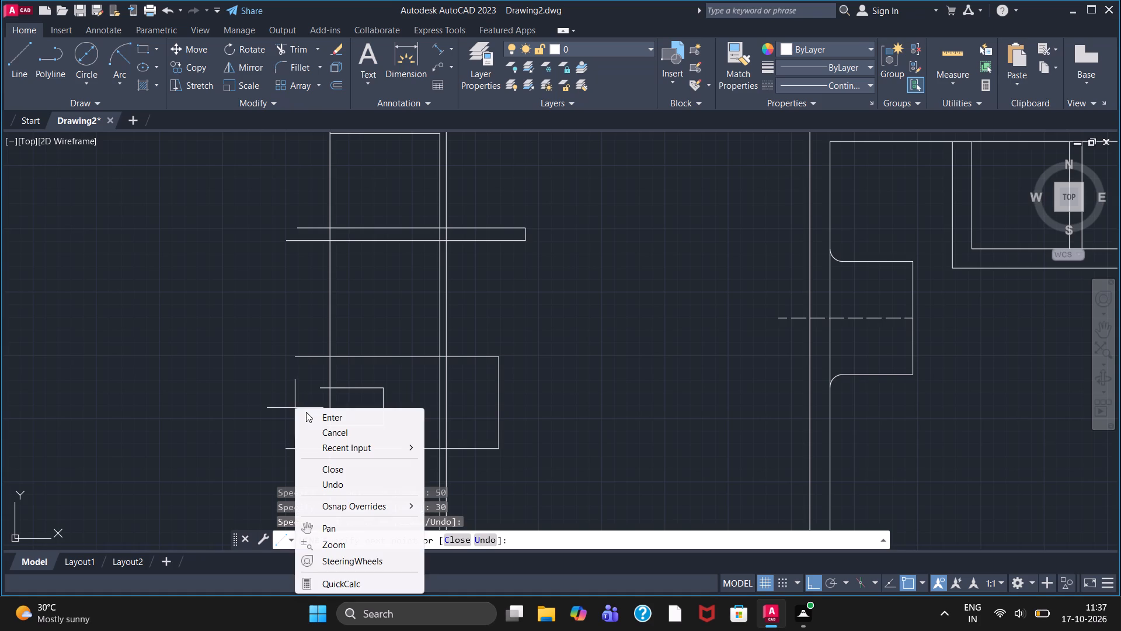
click(319, 418)
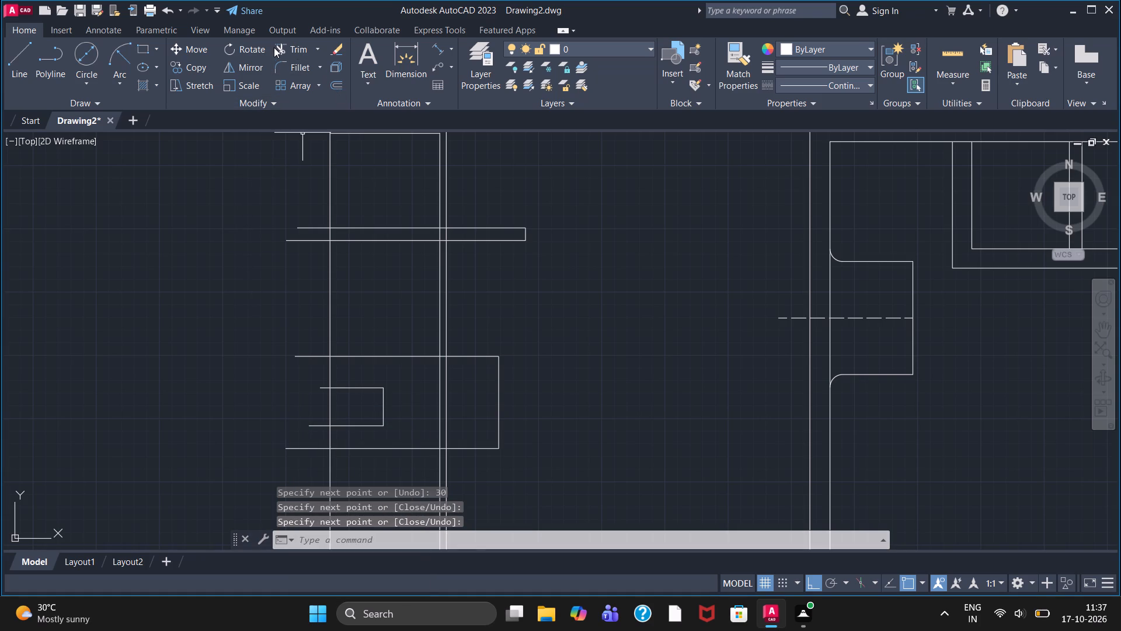
Trim the small outline's two horizontal line ends that stick out past the rectangle's left edge.
click(274, 47)
scroll(325, 396, up, 2)
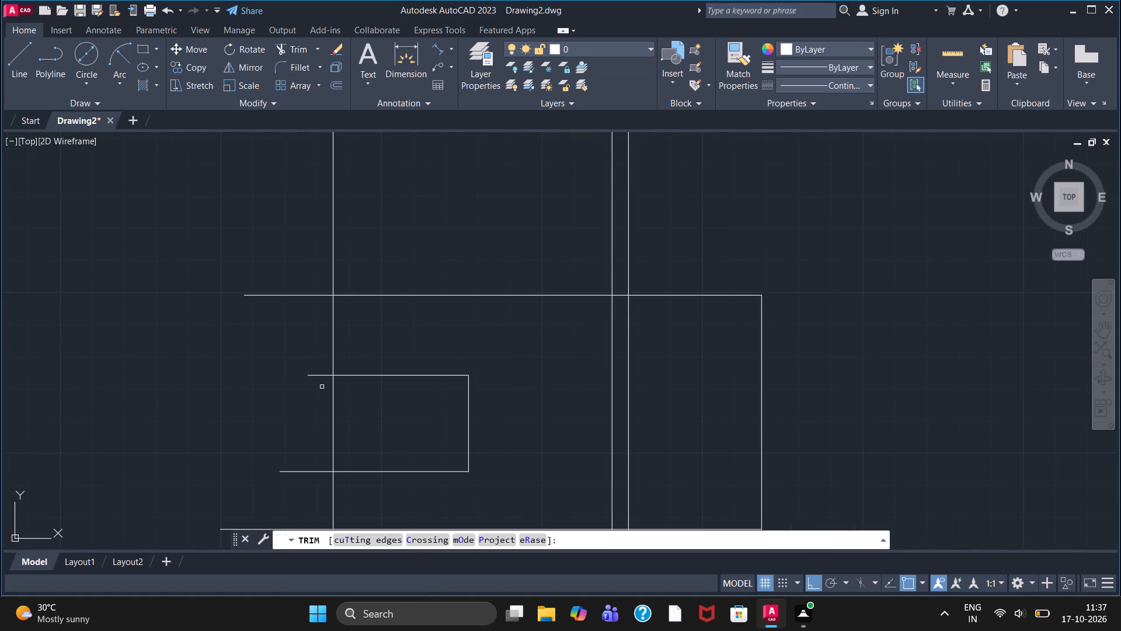
click(318, 376)
click(321, 474)
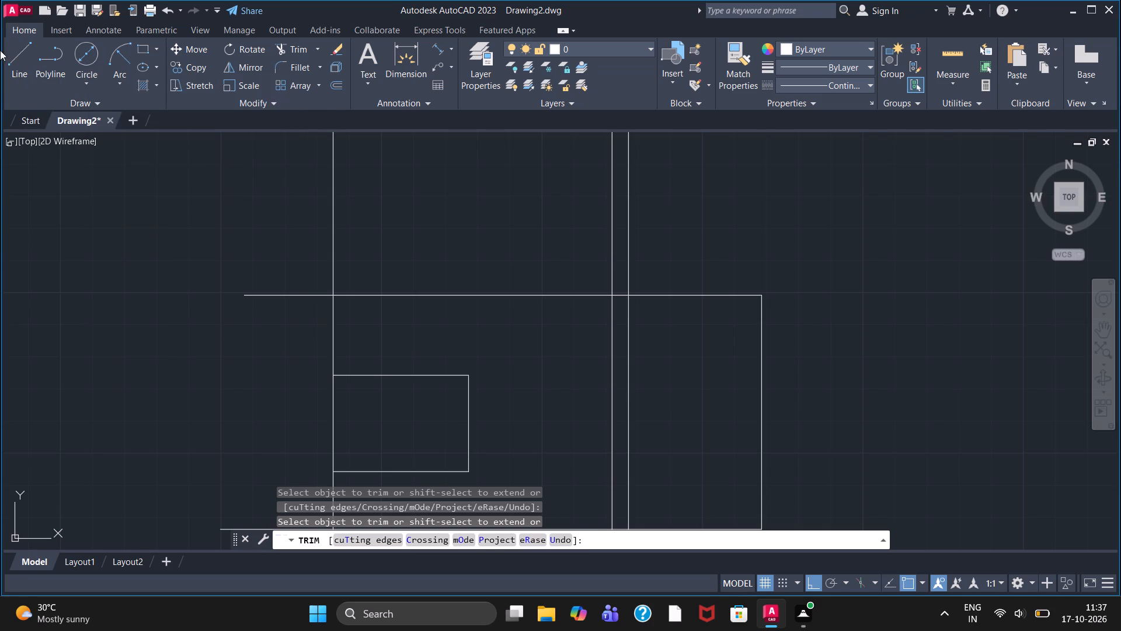
Draw a 30 diameter circle centred on the midpoint of the small outline's right side.
click(83, 53)
click(465, 423)
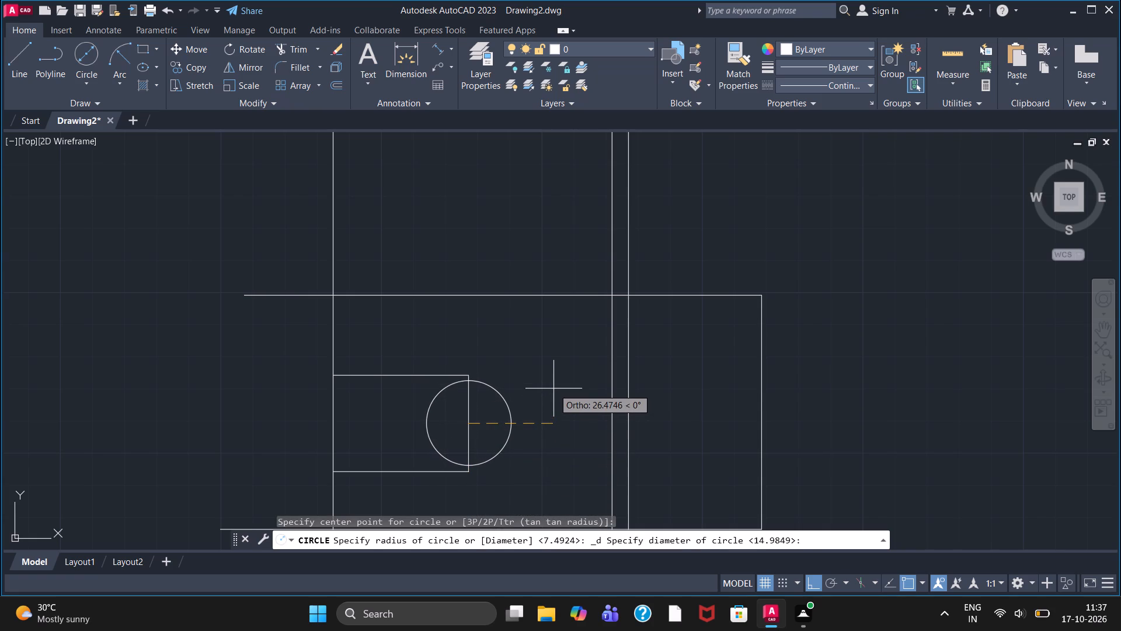
text(30)
key(Return)
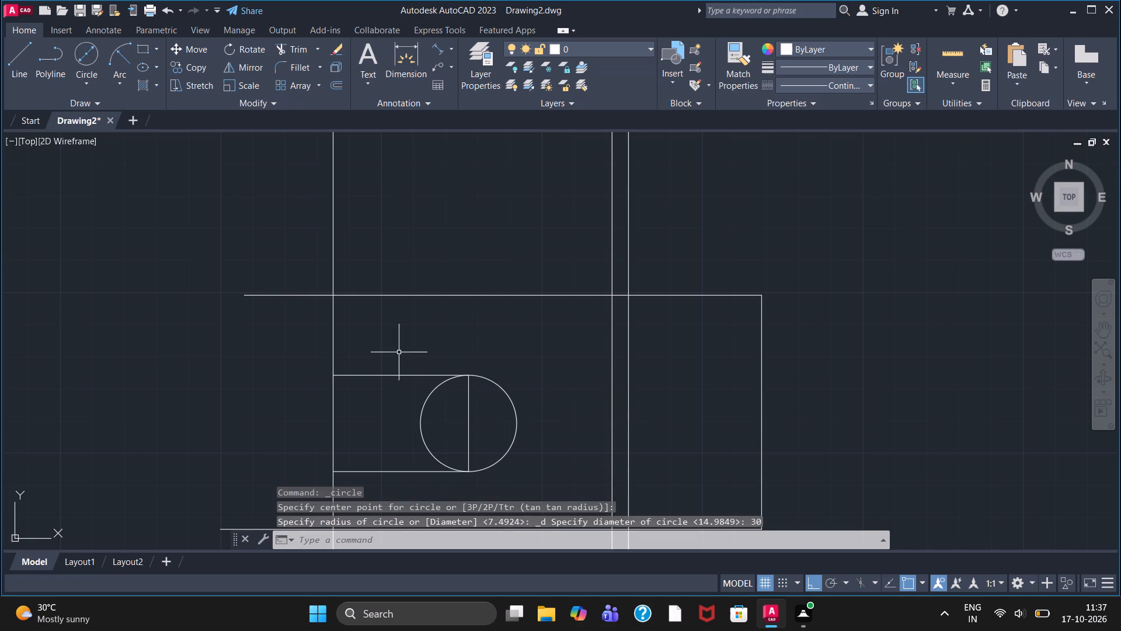
Trim the circle's left half and the vertical line through it to leave a rounded end.
click(292, 53)
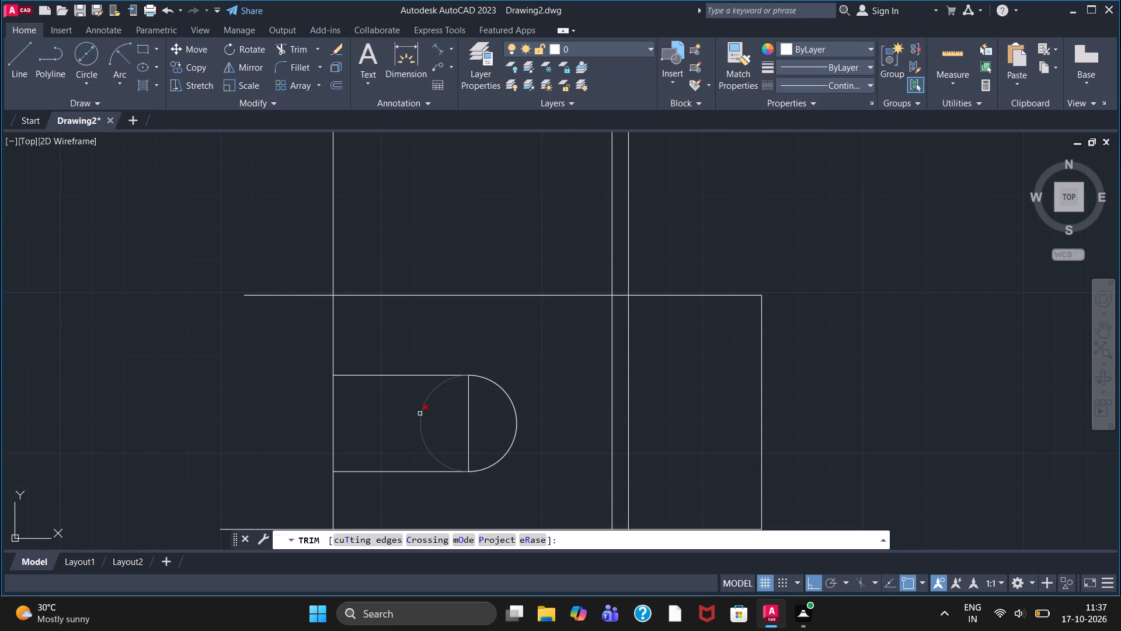
click(420, 414)
click(467, 418)
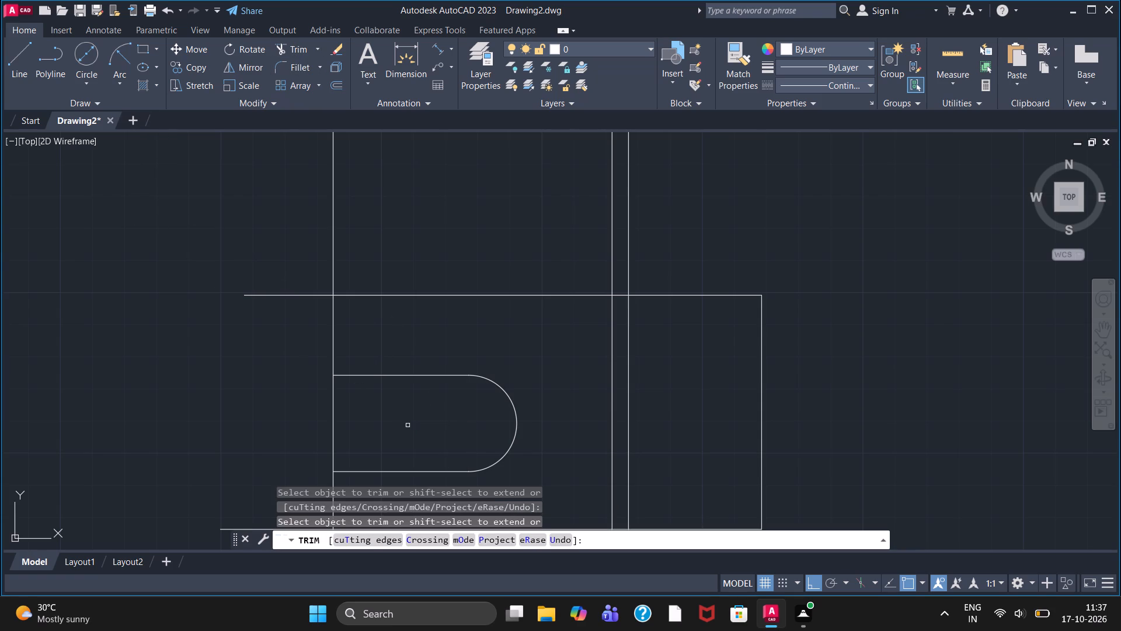
Draw a vertical line between the arc's two endpoints to separate the rounded end from the straight part.
click(23, 66)
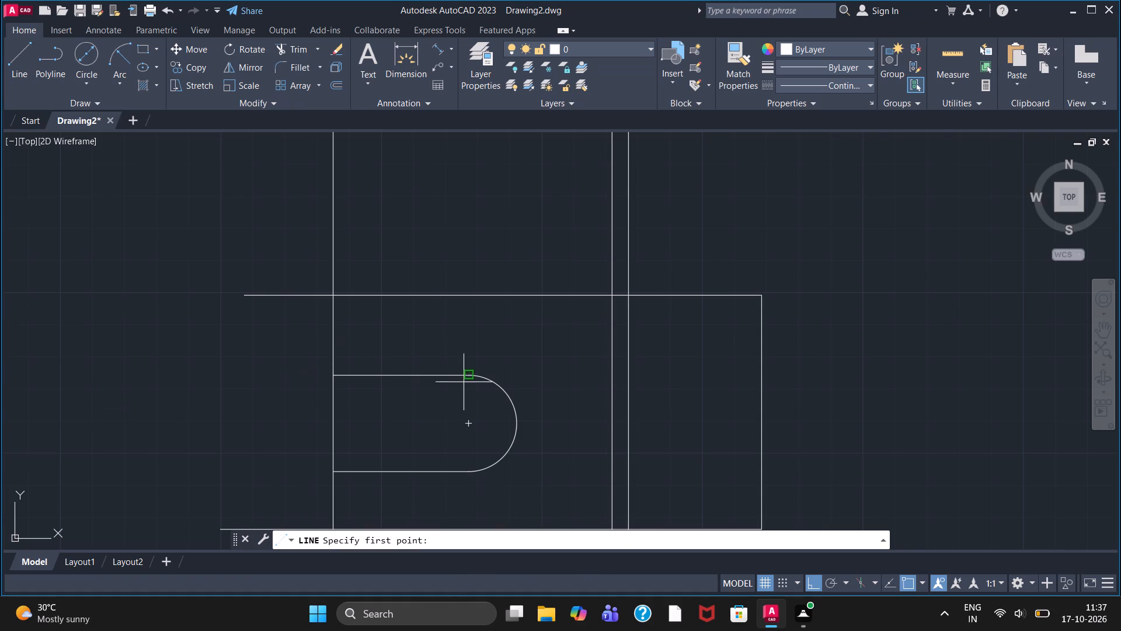
click(468, 376)
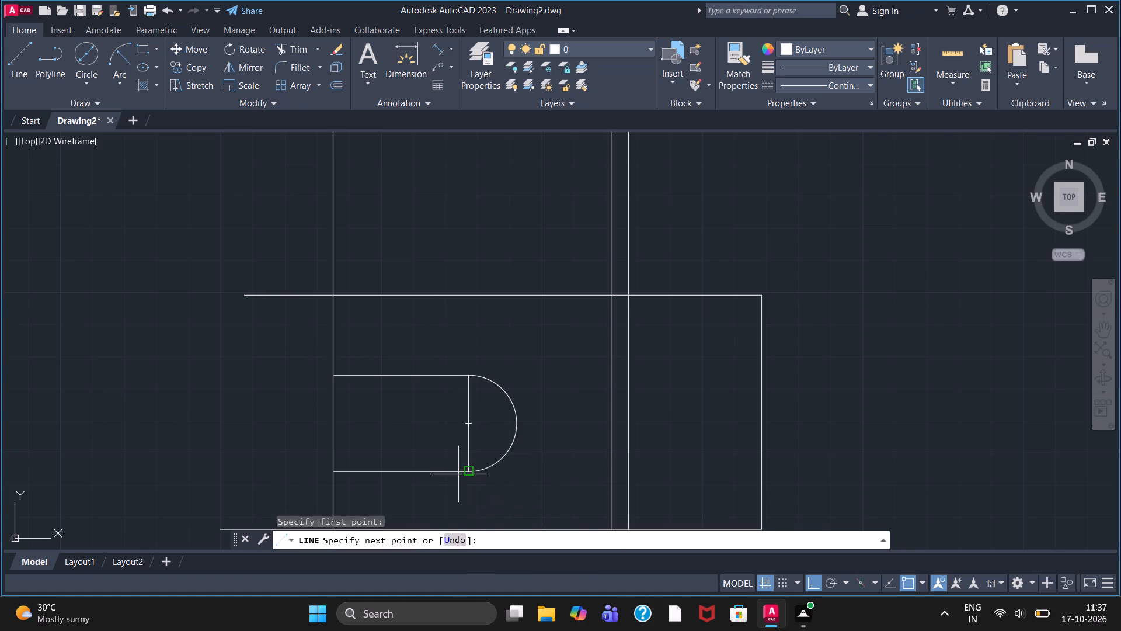
click(458, 474)
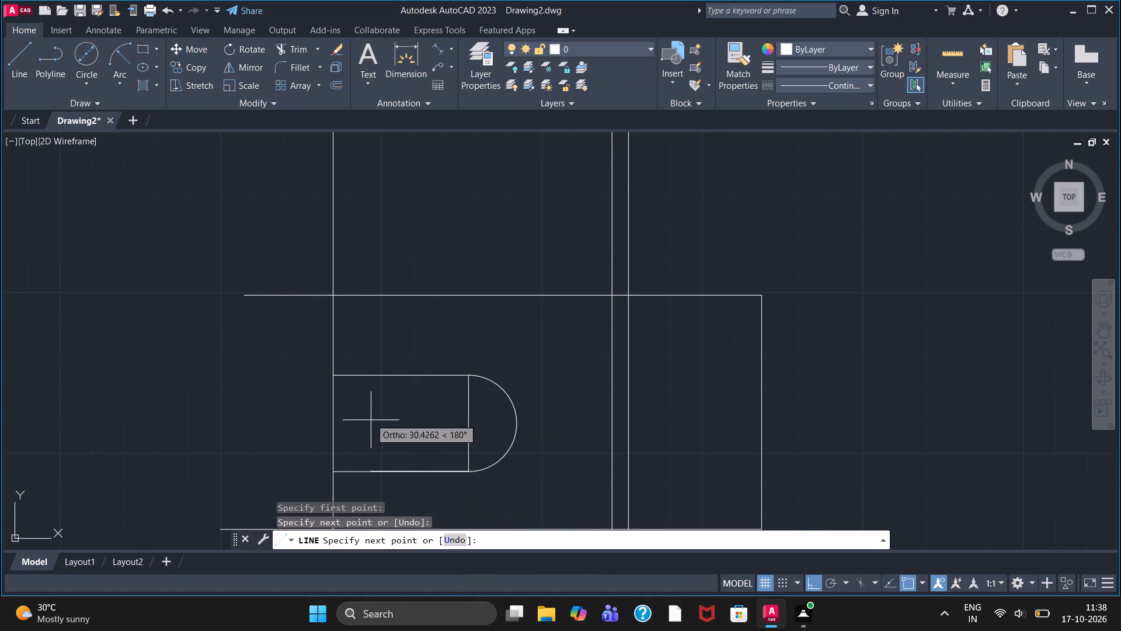
Trim the two horizontal lines above and below the round-ended fixture to the side view's left edge and inner right line, removing their connecting vertical.
click(297, 46)
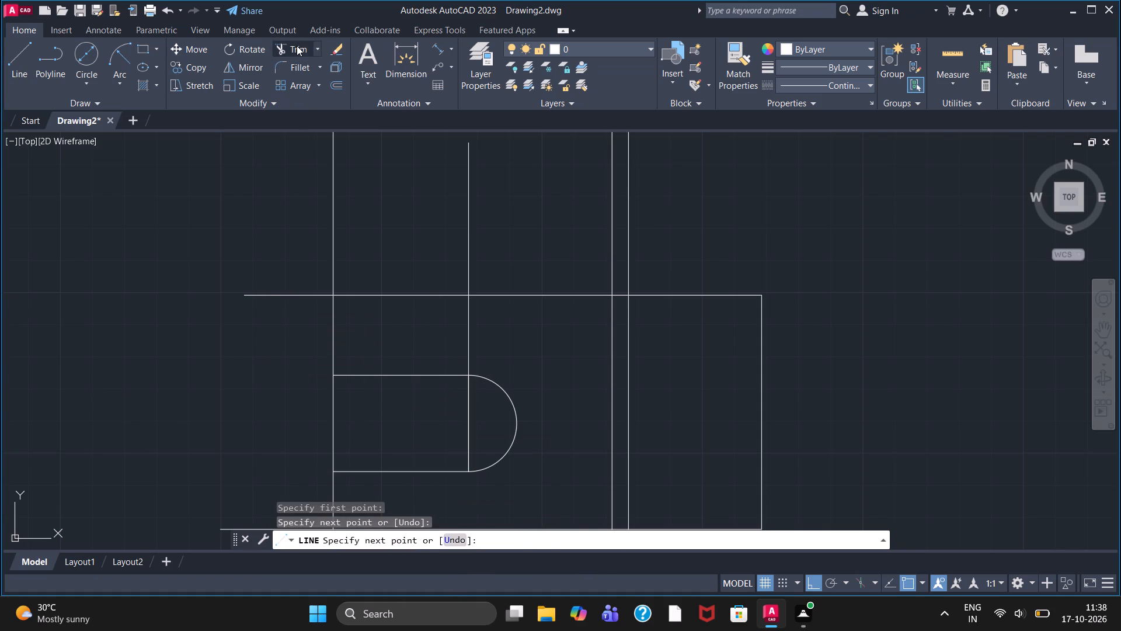
click(295, 295)
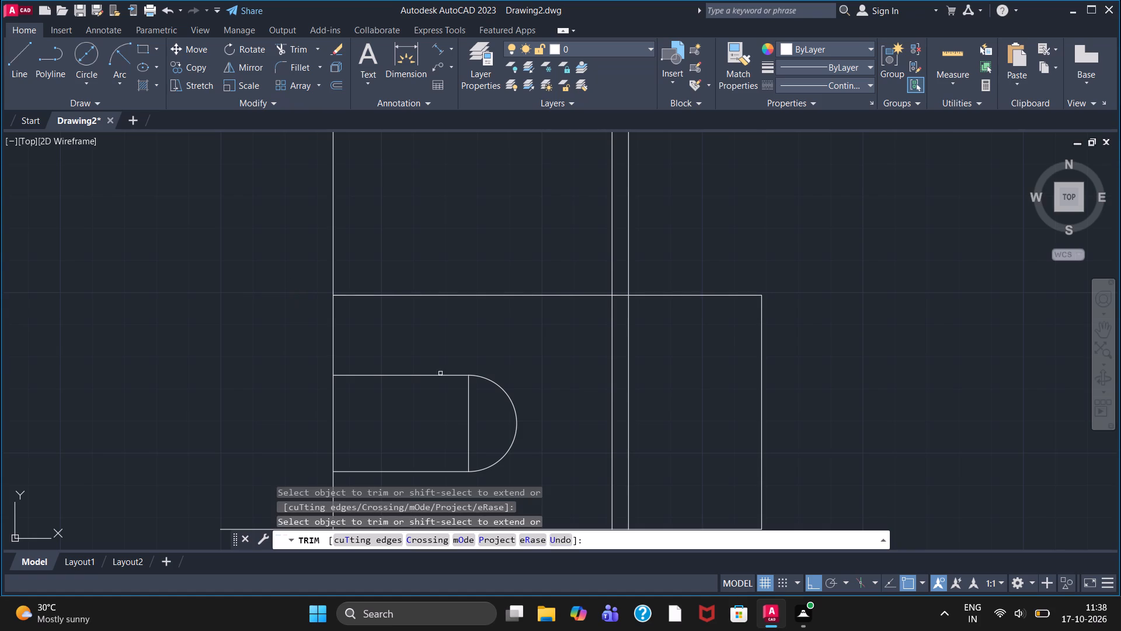
scroll(540, 348, down, 1)
scroll(576, 326, up, 2)
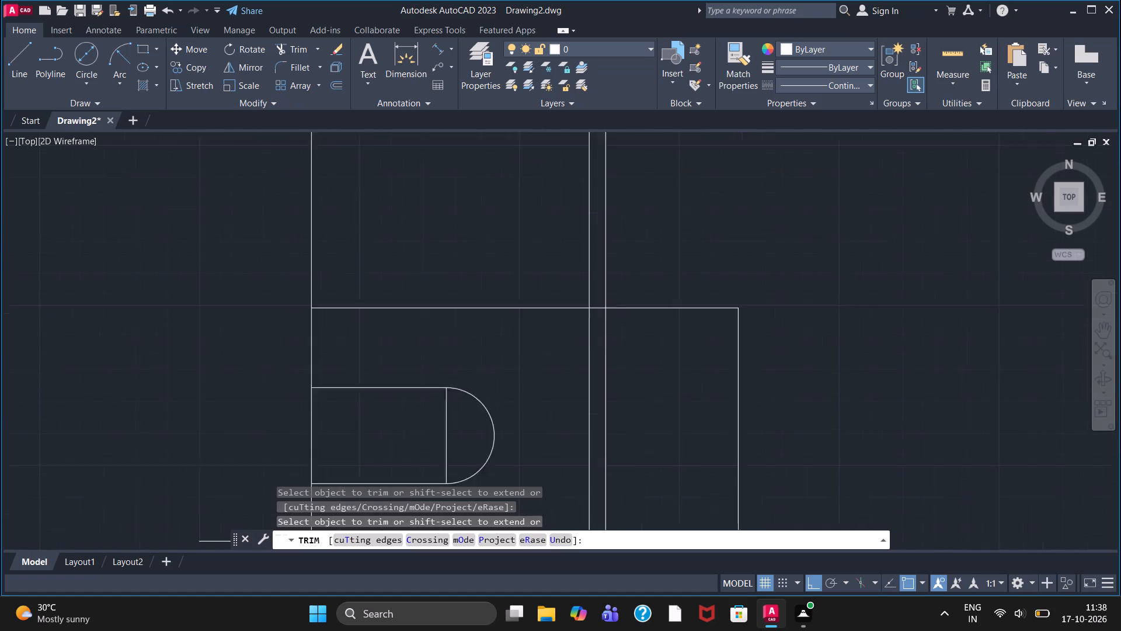
click(608, 297)
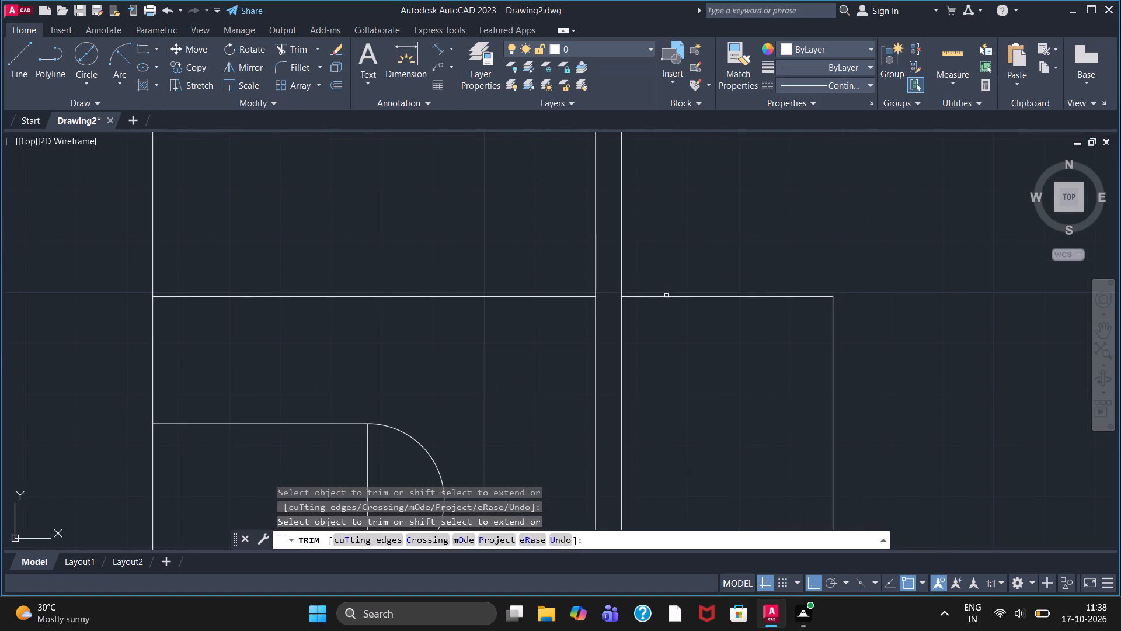
click(667, 299)
middle_drag(493, 379, 521, 233)
scroll(524, 254, down, 1)
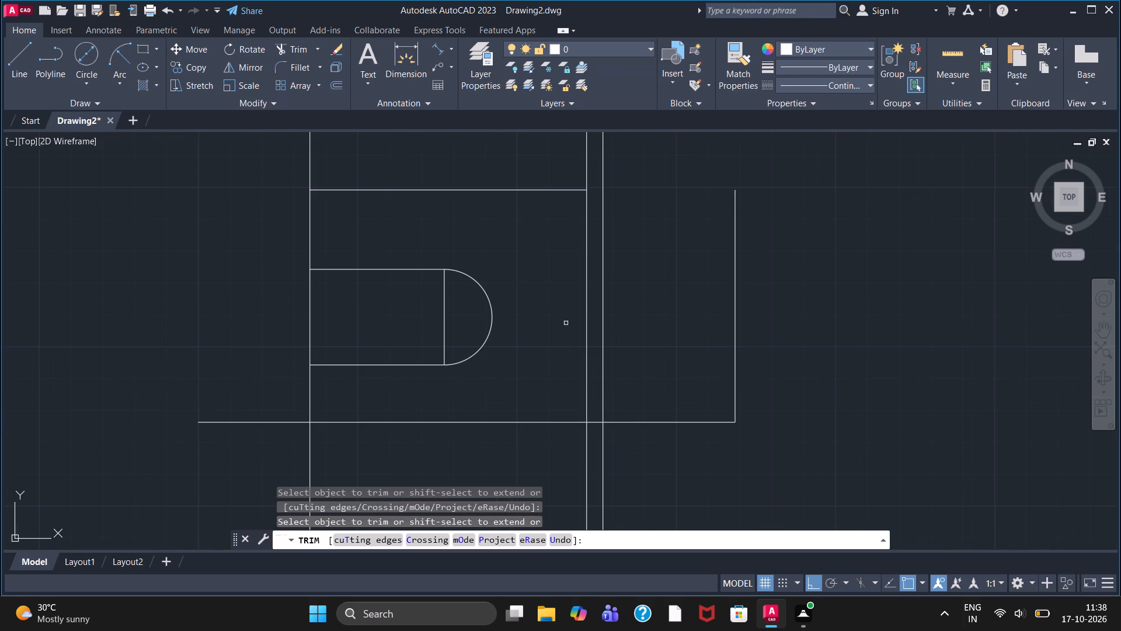
click(638, 422)
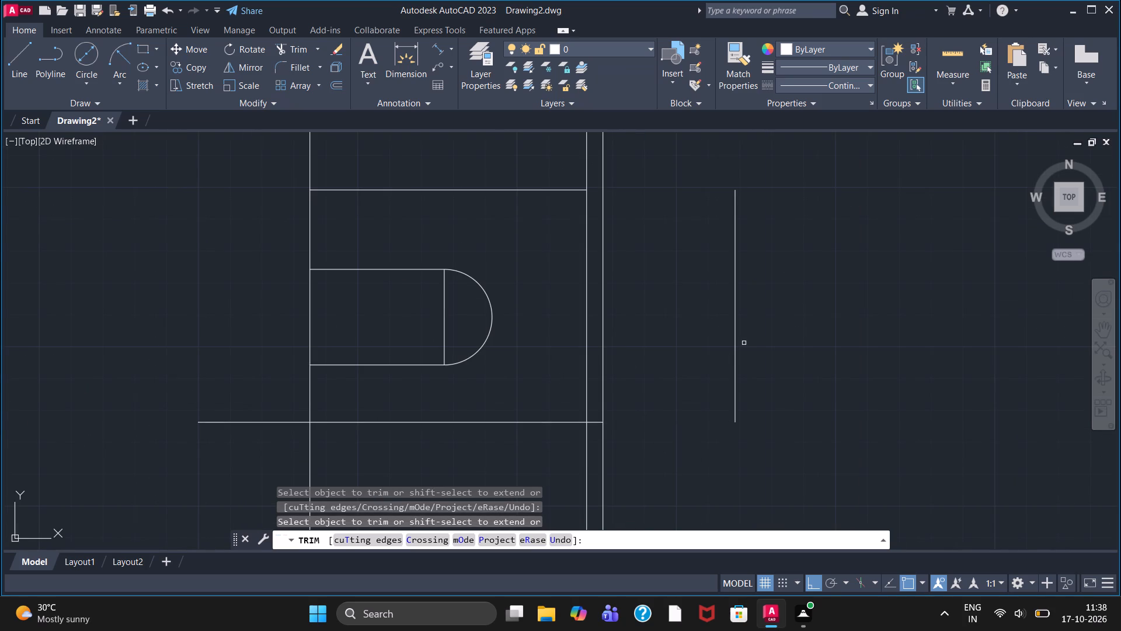
click(736, 344)
click(593, 424)
click(232, 422)
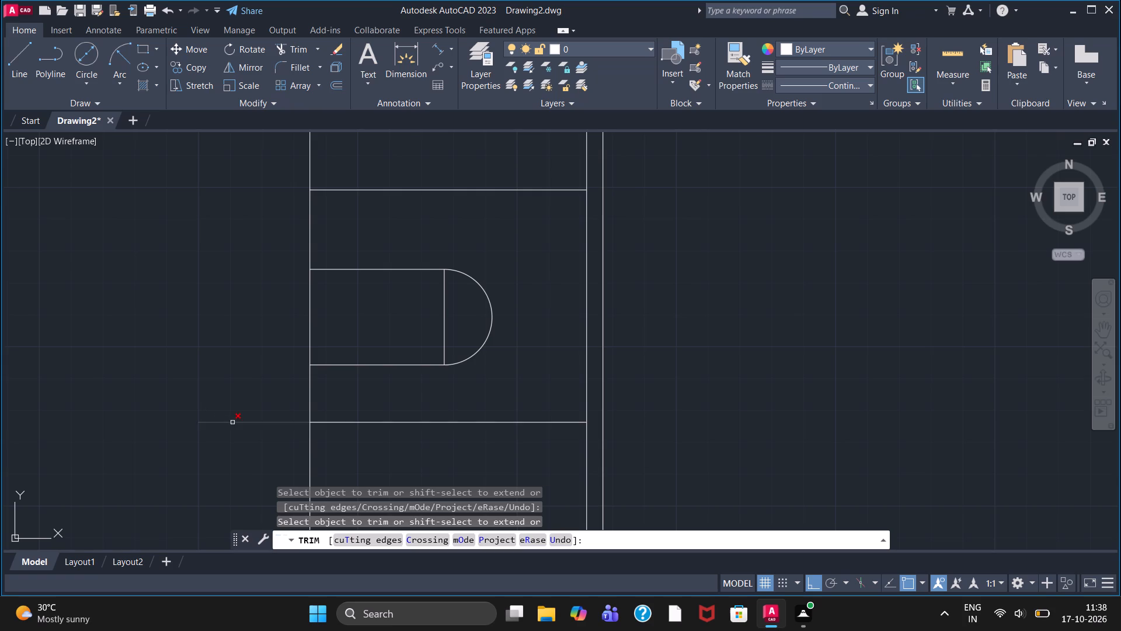
Trim the upper crossing strip's two lines to the side view's left edge and inner right line, removing the strip's closing end.
scroll(250, 390, down, 3)
scroll(363, 255, up, 2)
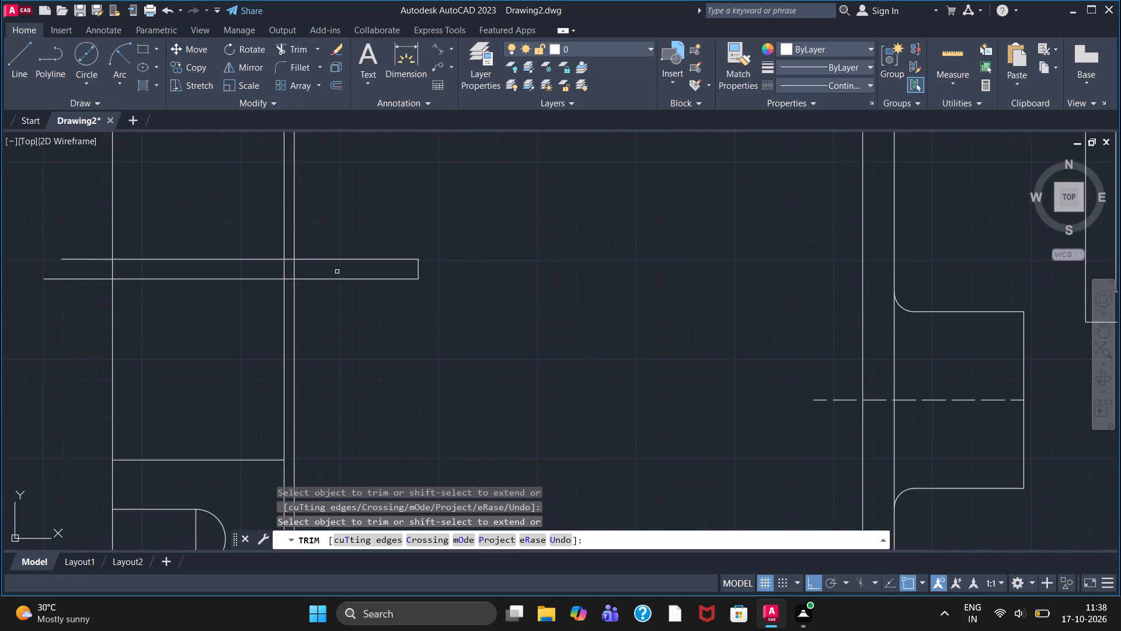
click(331, 257)
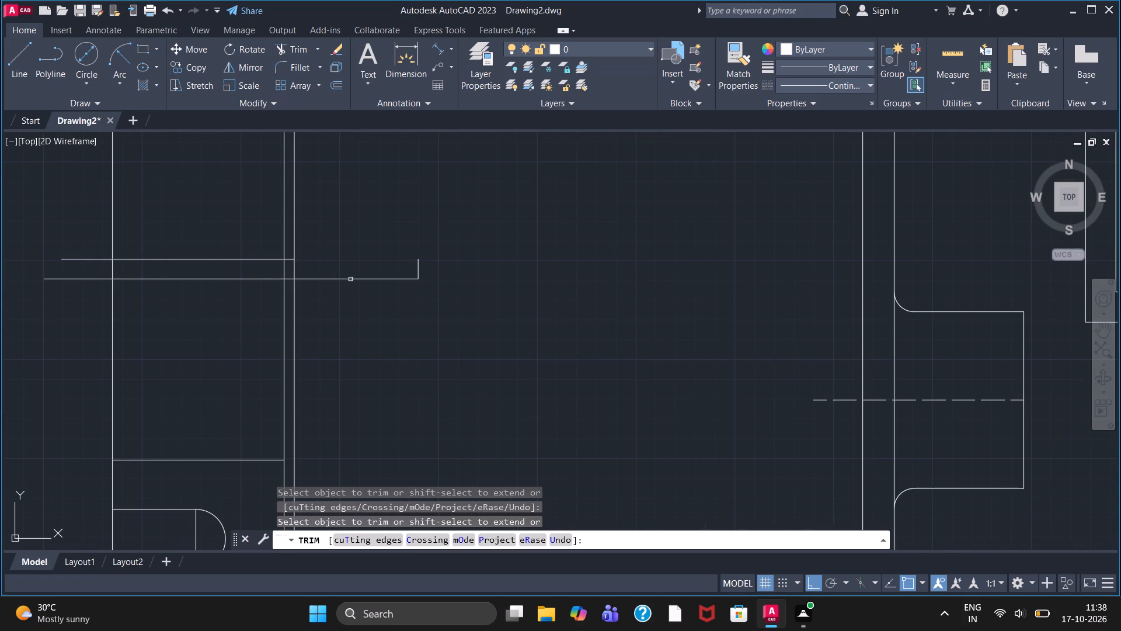
click(351, 280)
click(419, 274)
scroll(275, 270, up, 2)
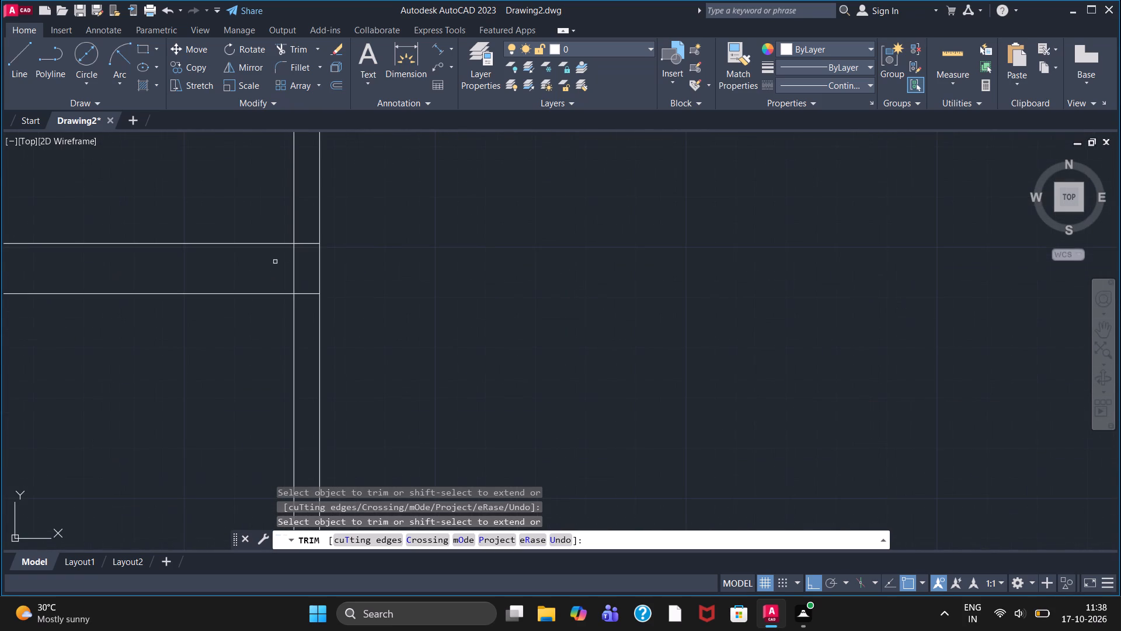
click(314, 242)
click(314, 296)
scroll(238, 275, down, 2)
click(58, 263)
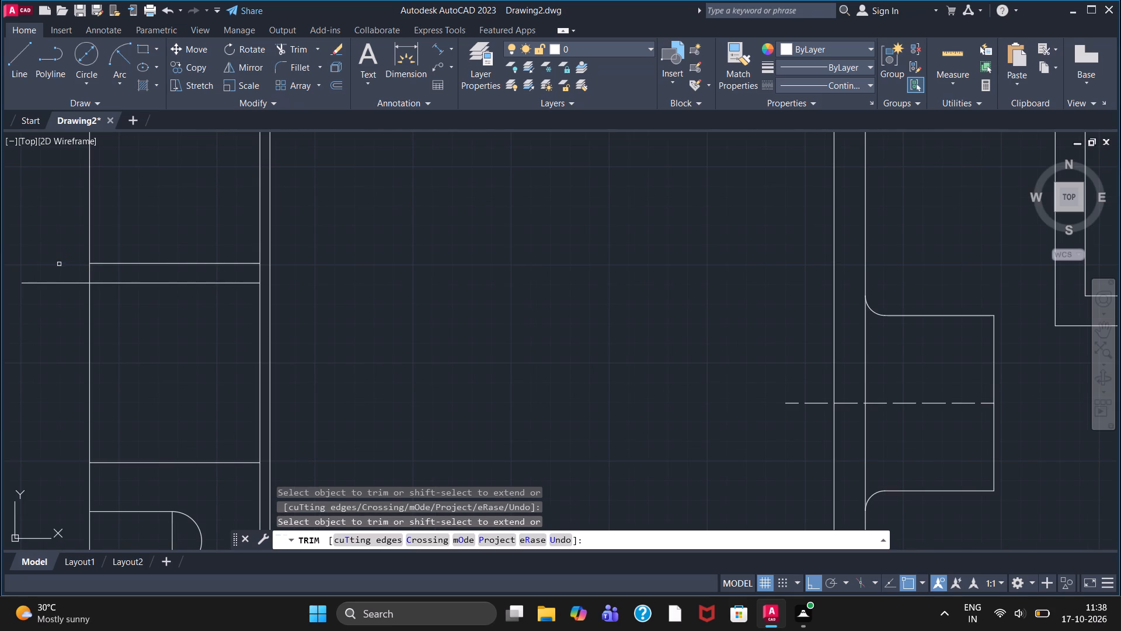
click(67, 283)
scroll(86, 318, down, 2)
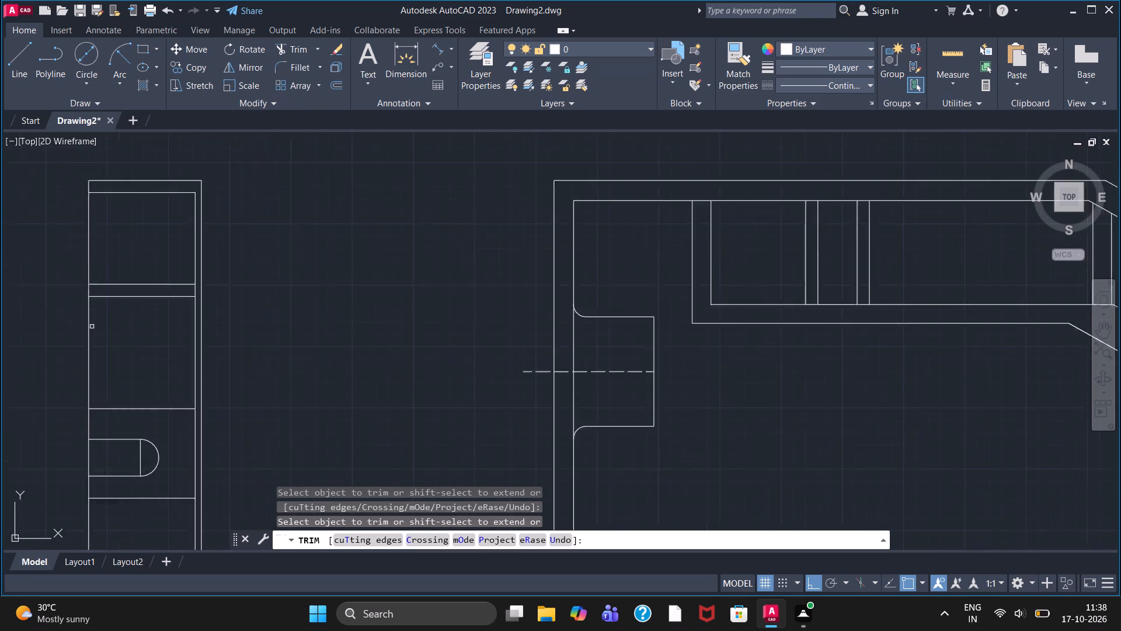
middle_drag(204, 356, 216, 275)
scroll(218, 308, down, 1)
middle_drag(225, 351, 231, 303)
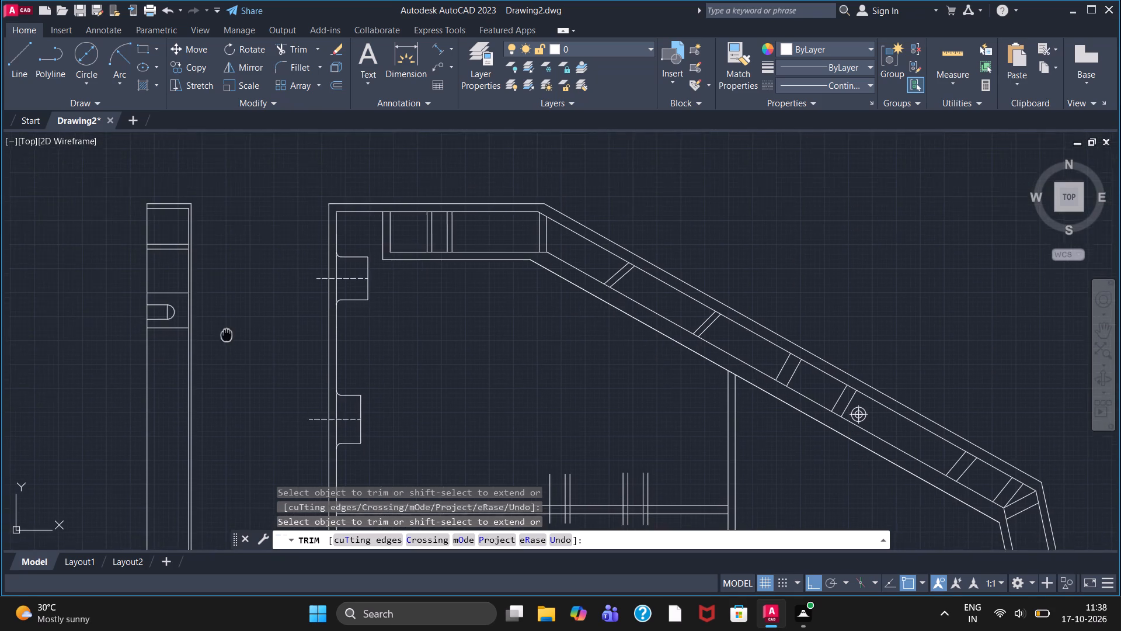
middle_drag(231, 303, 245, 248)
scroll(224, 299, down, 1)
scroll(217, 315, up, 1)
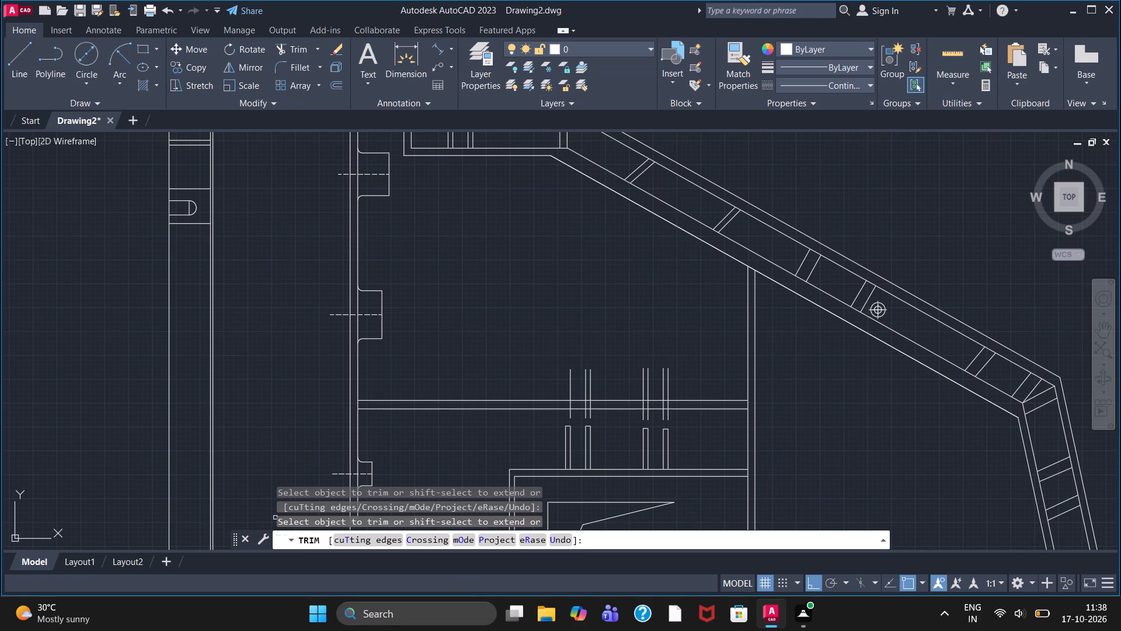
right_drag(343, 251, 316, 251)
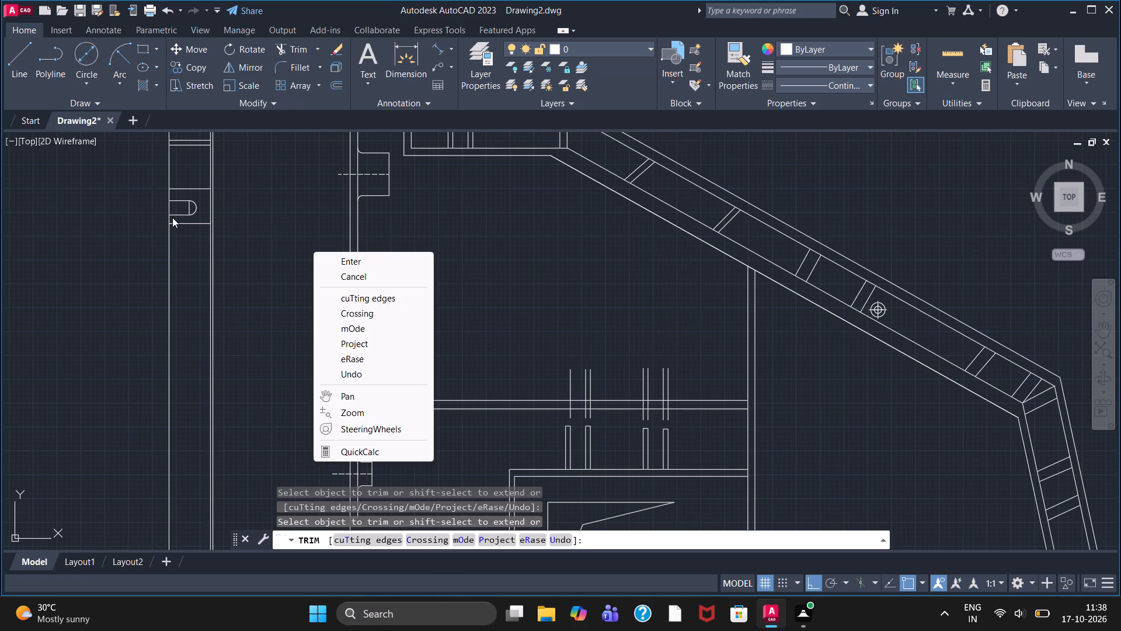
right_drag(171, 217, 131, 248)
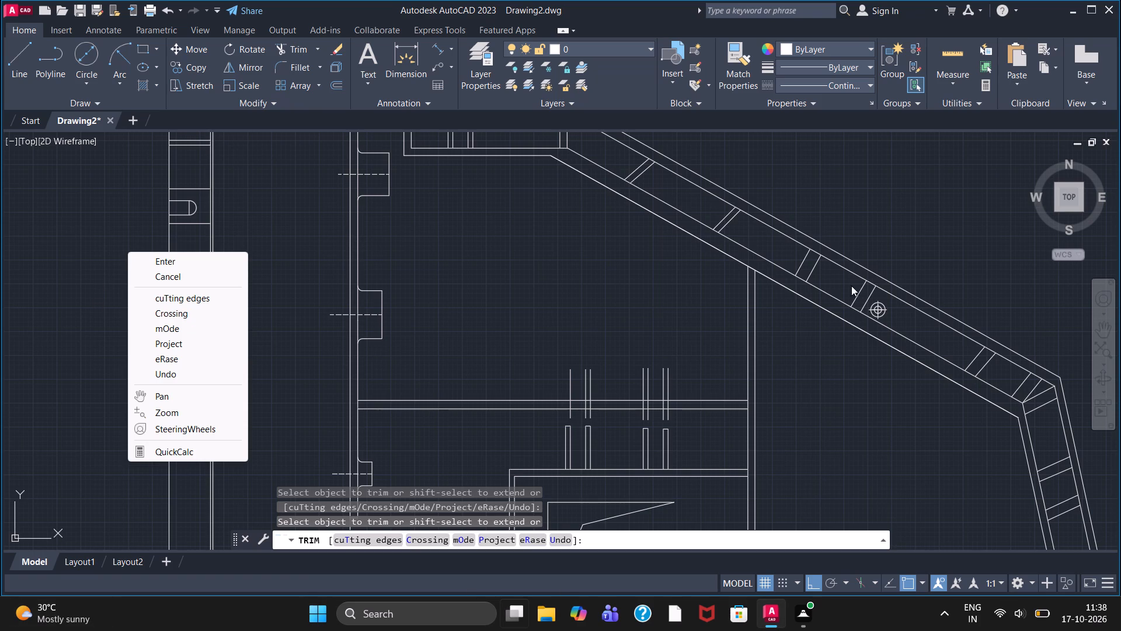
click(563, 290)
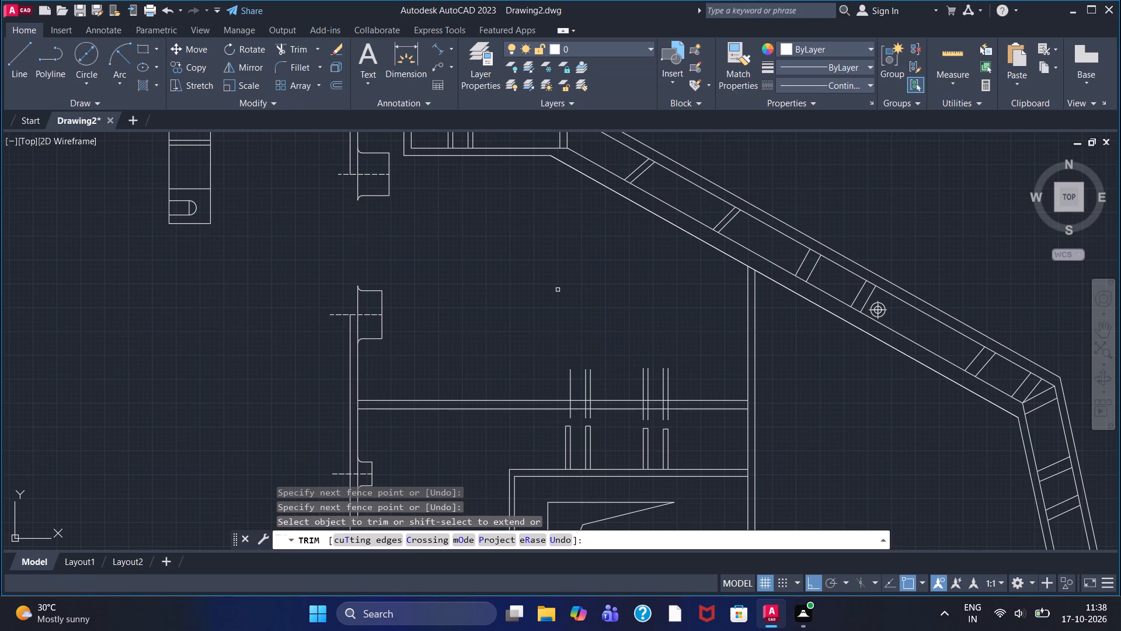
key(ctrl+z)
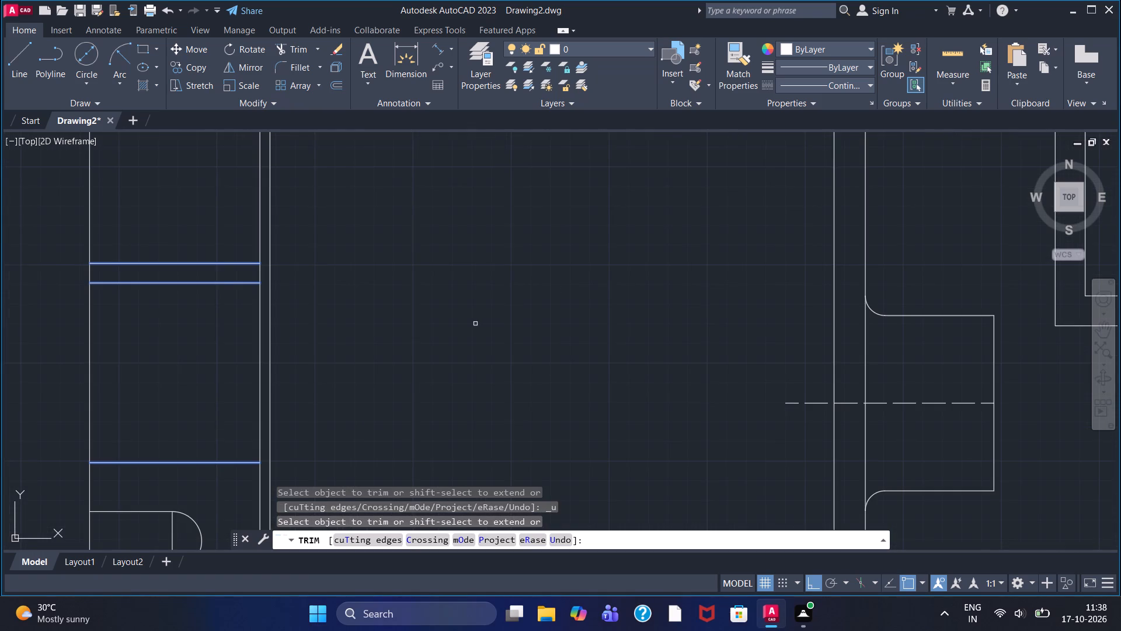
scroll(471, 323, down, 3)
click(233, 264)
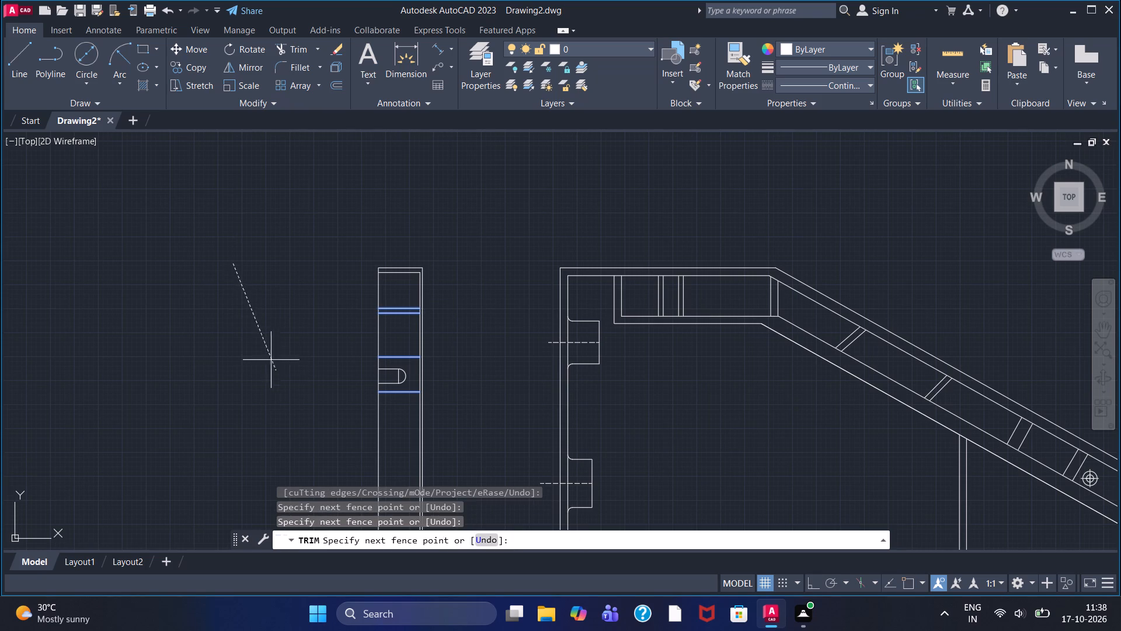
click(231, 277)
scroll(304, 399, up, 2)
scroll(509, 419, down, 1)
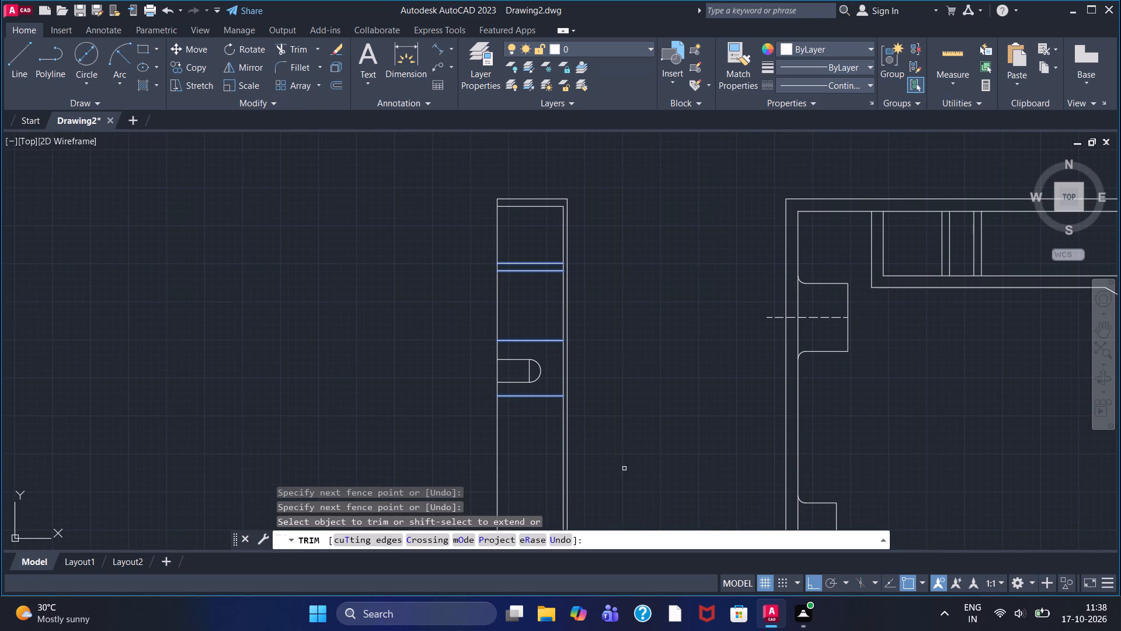
Examine the lower part of the side view against the plan's left wall to find where the next strip goes.
scroll(798, 469, down, 1)
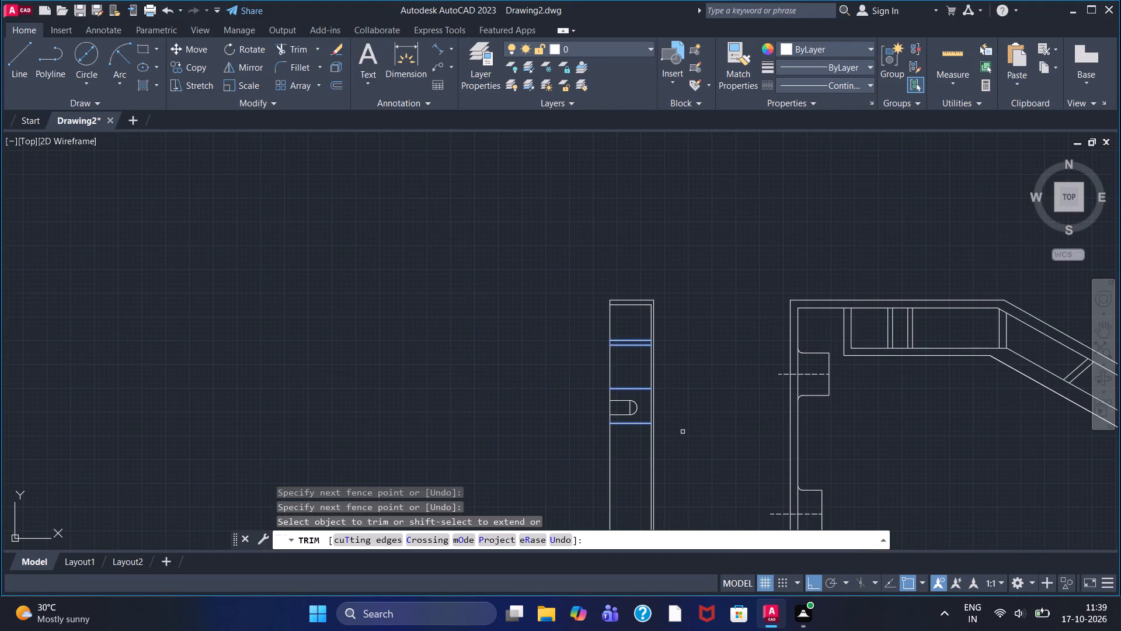
middle_drag(686, 417, 686, 311)
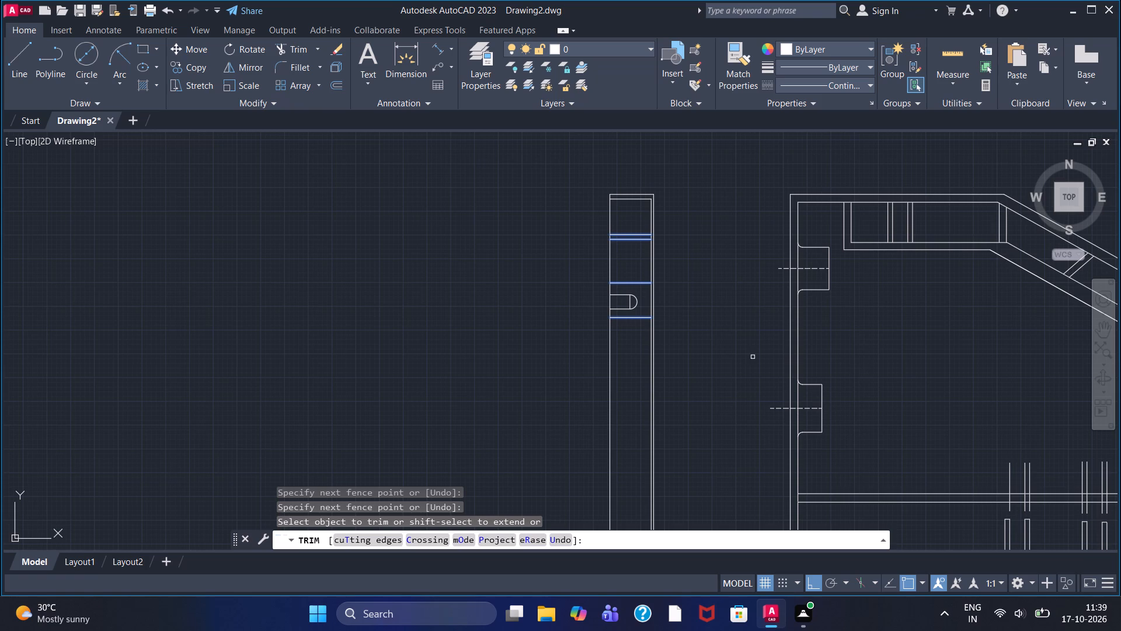
middle_drag(743, 363, 730, 314)
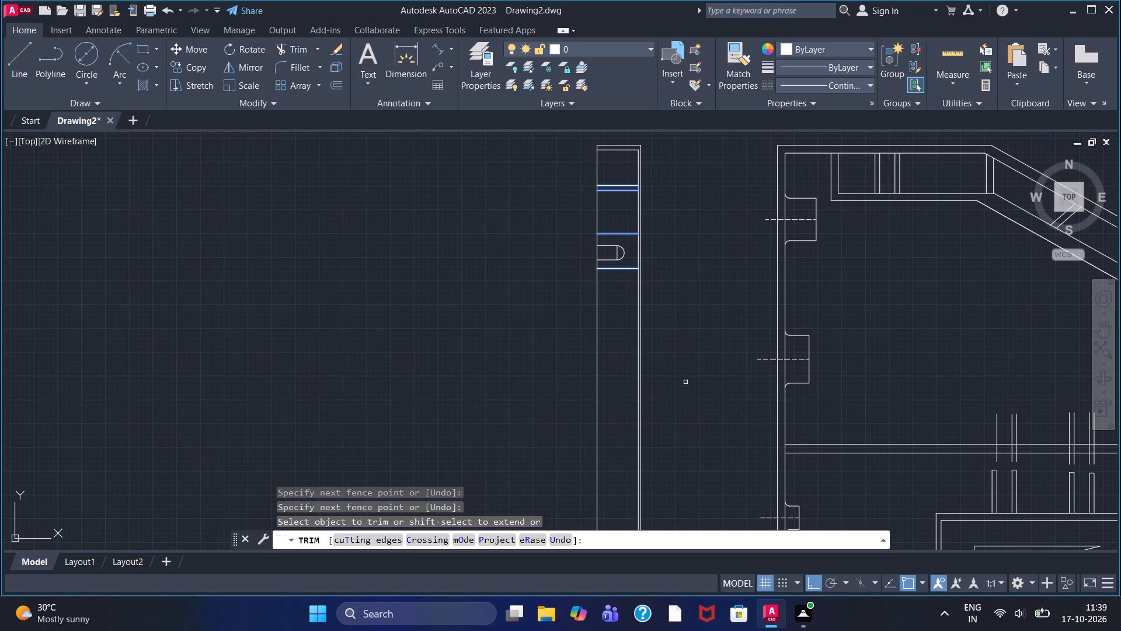
middle_drag(686, 382, 671, 323)
scroll(671, 323, down, 1)
middle_drag(672, 352, 666, 328)
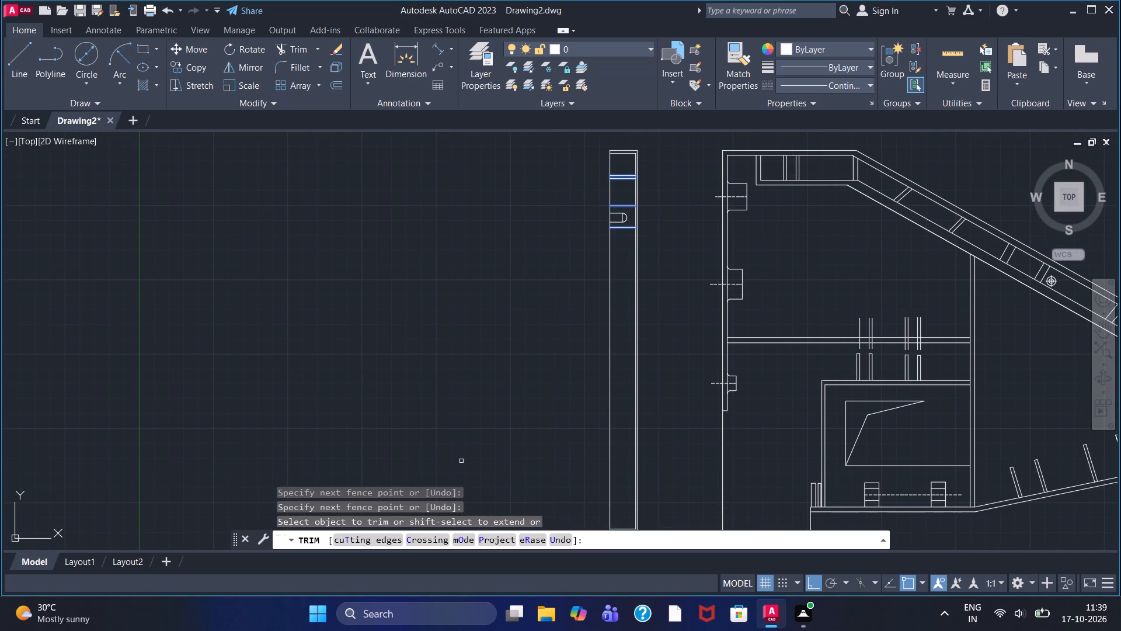
scroll(461, 462, down, 1)
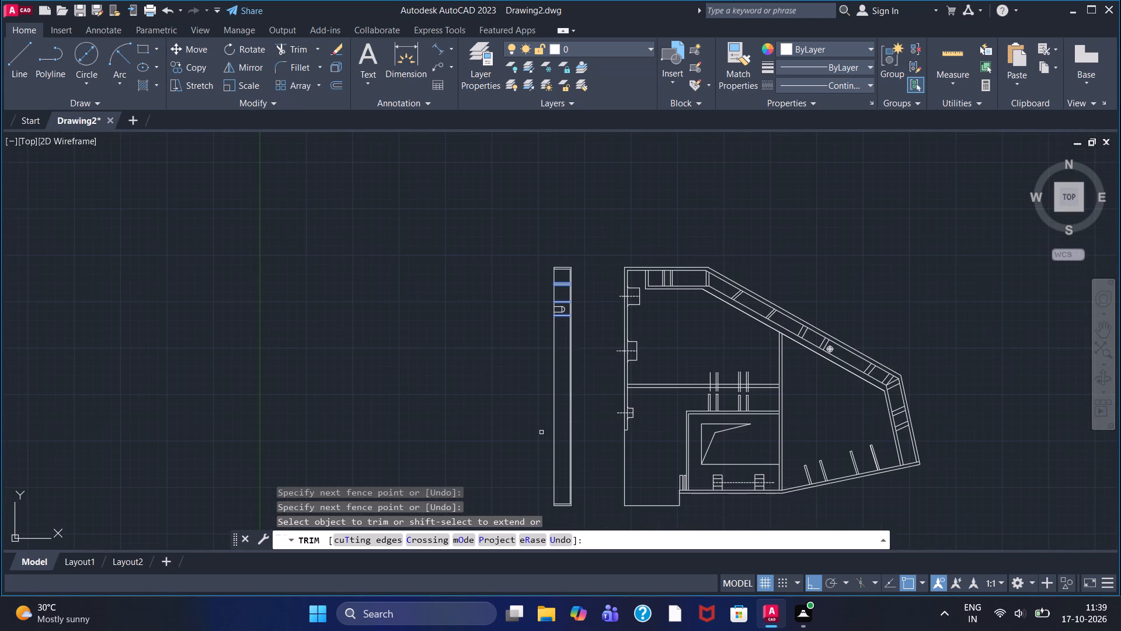
scroll(605, 376, up, 3)
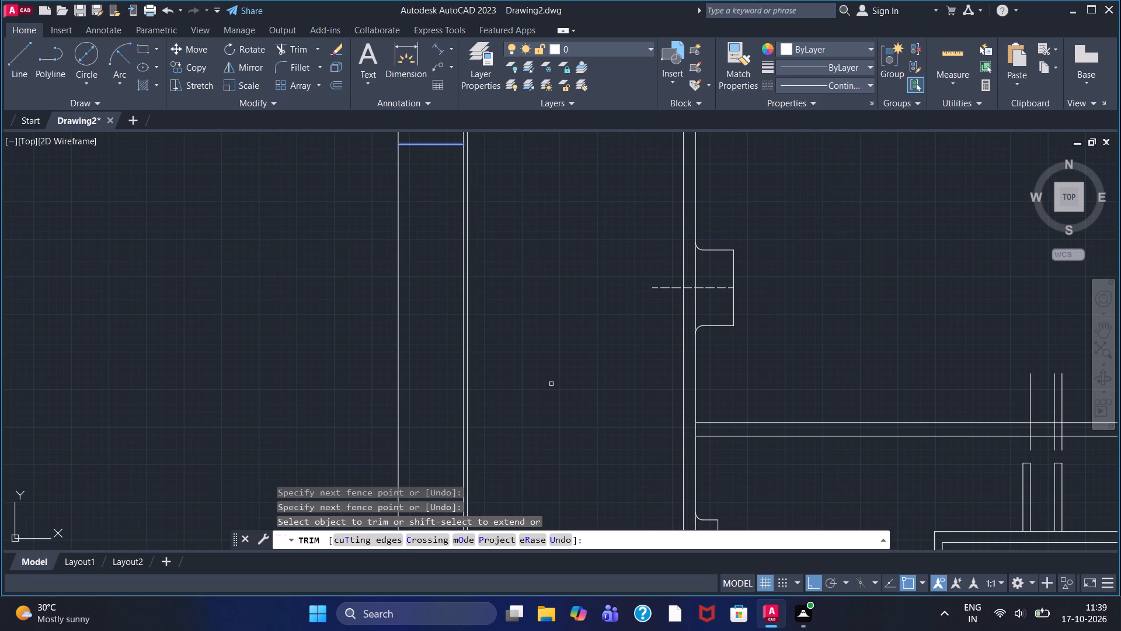
scroll(484, 373, down, 1)
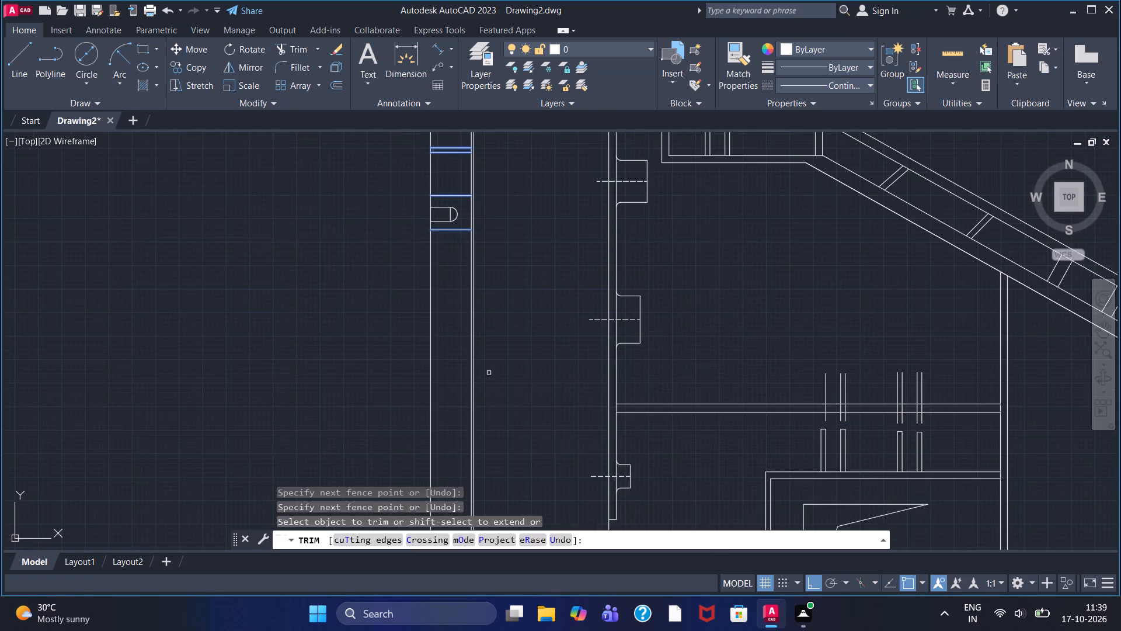
middle_drag(520, 391, 527, 301)
scroll(528, 300, down, 1)
middle_drag(512, 362, 517, 332)
Draw a 16-high open-ended horizontal strip across the side view's vertical lines, its top line near the level of the left wall's lowest centre line.
scroll(465, 318, up, 2)
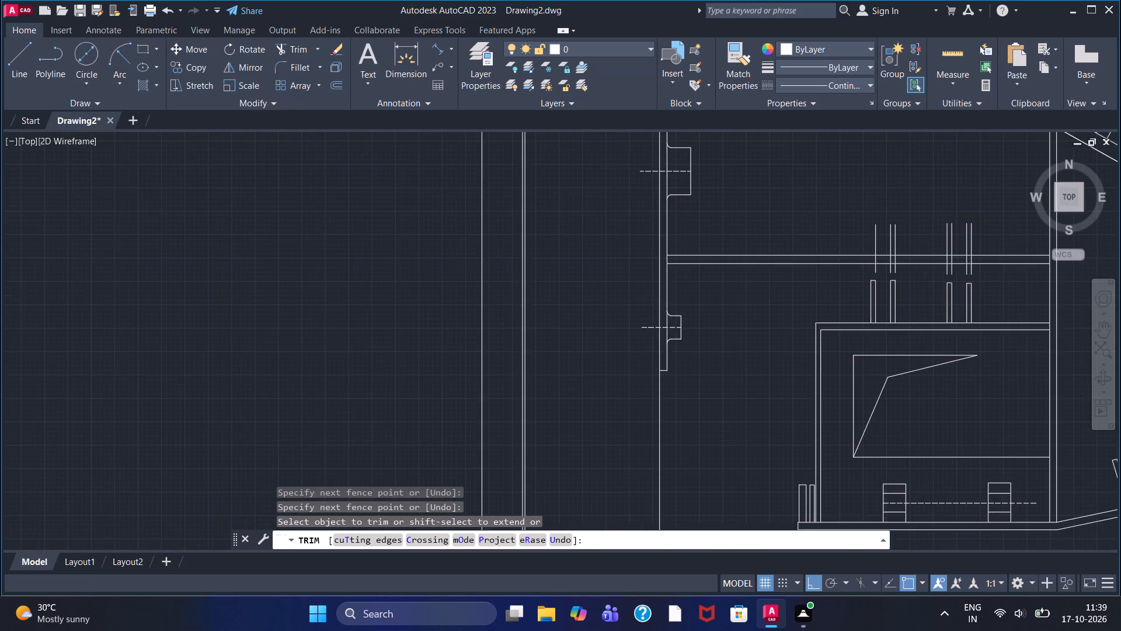
scroll(419, 337, up, 1)
click(21, 46)
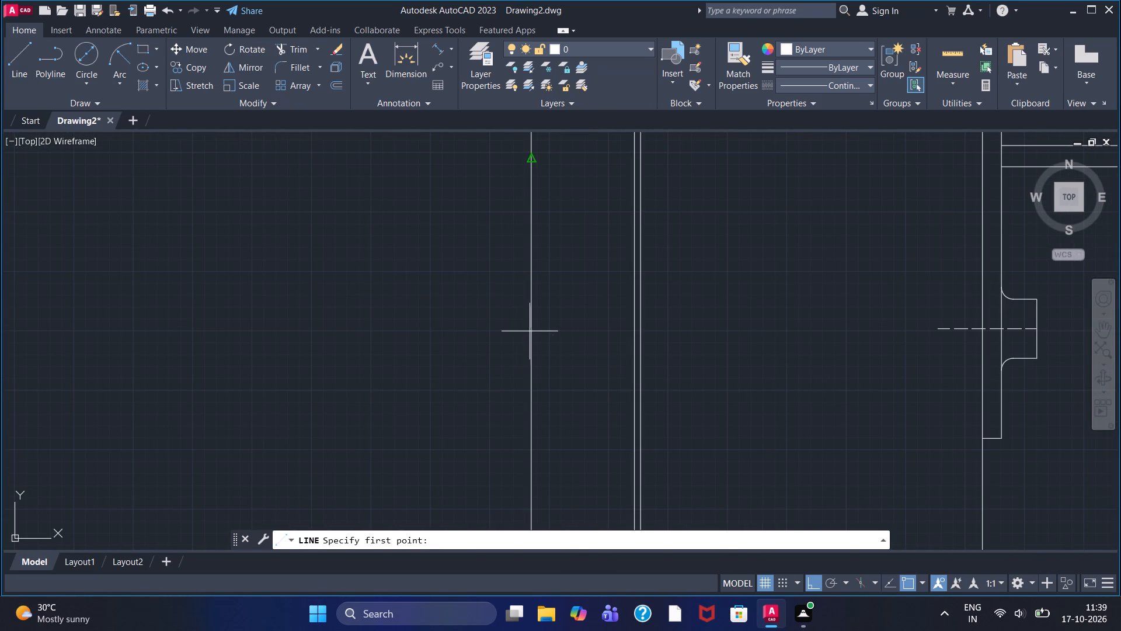
click(514, 331)
click(691, 334)
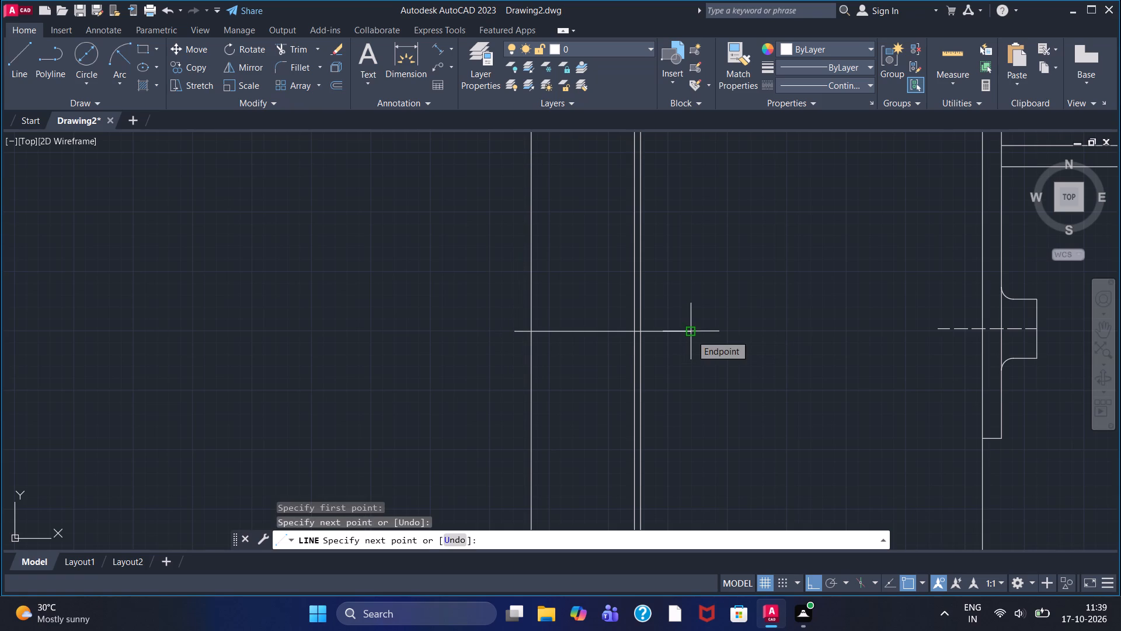
text(16)
key(Return)
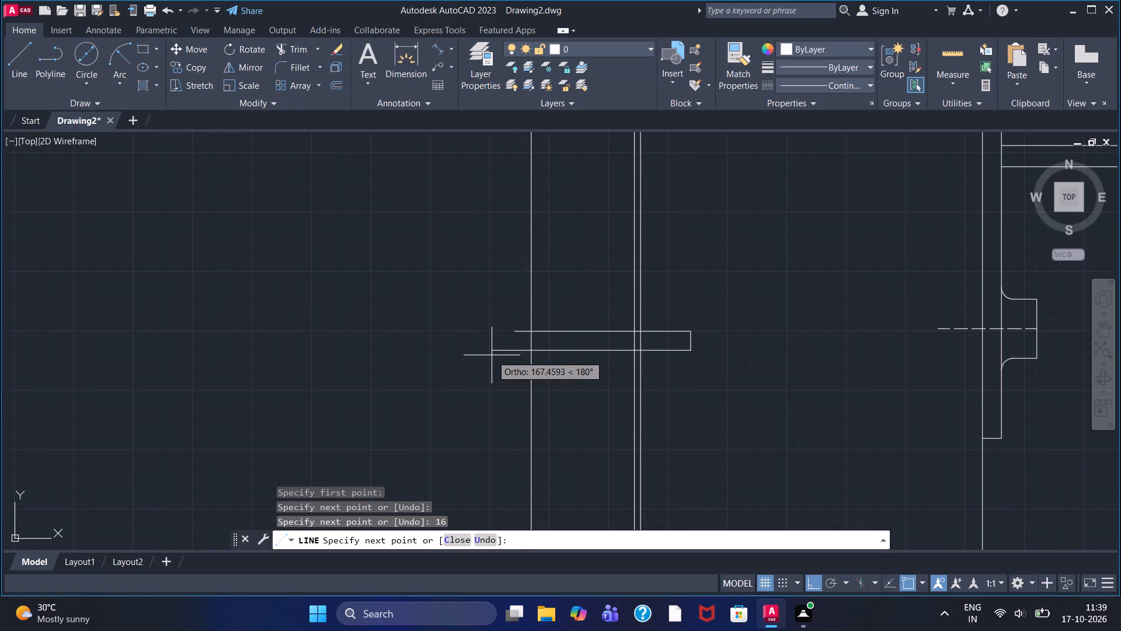
click(492, 355)
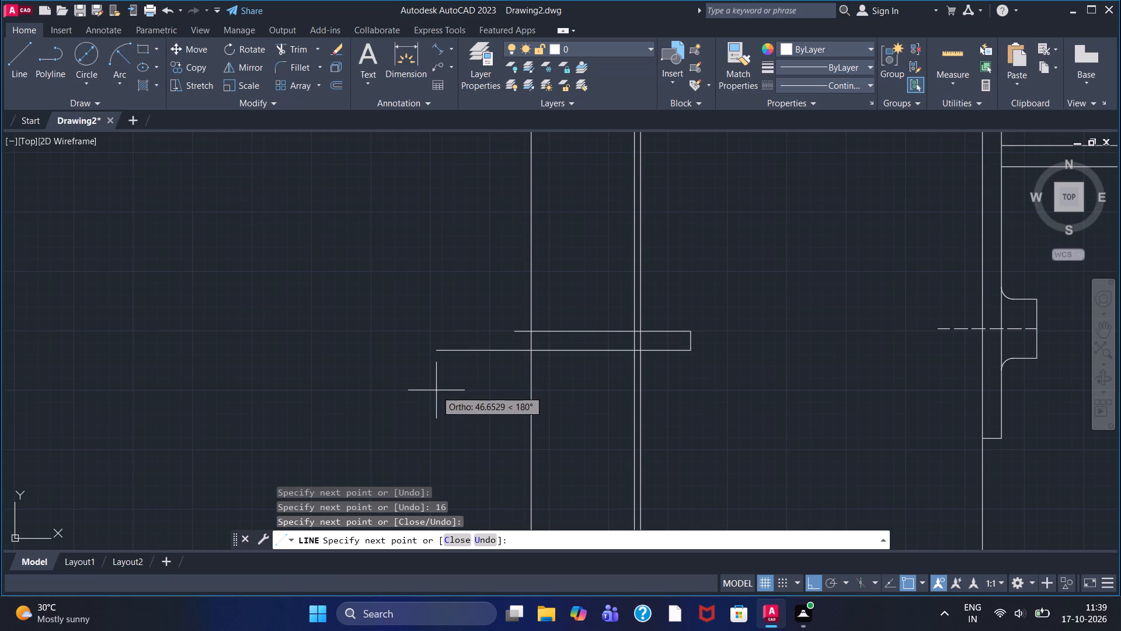
Draw a 10-high open-ended horizontal strip about 153 long across the side view's vertical lines, below the 16-high strip.
right_click(436, 390)
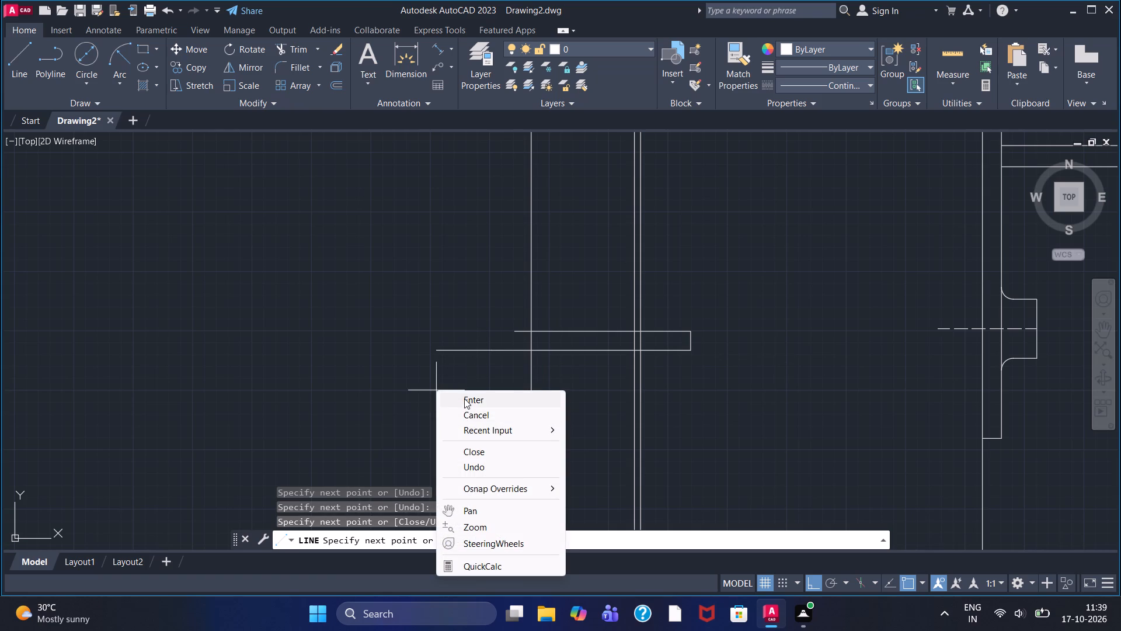
click(464, 398)
click(20, 61)
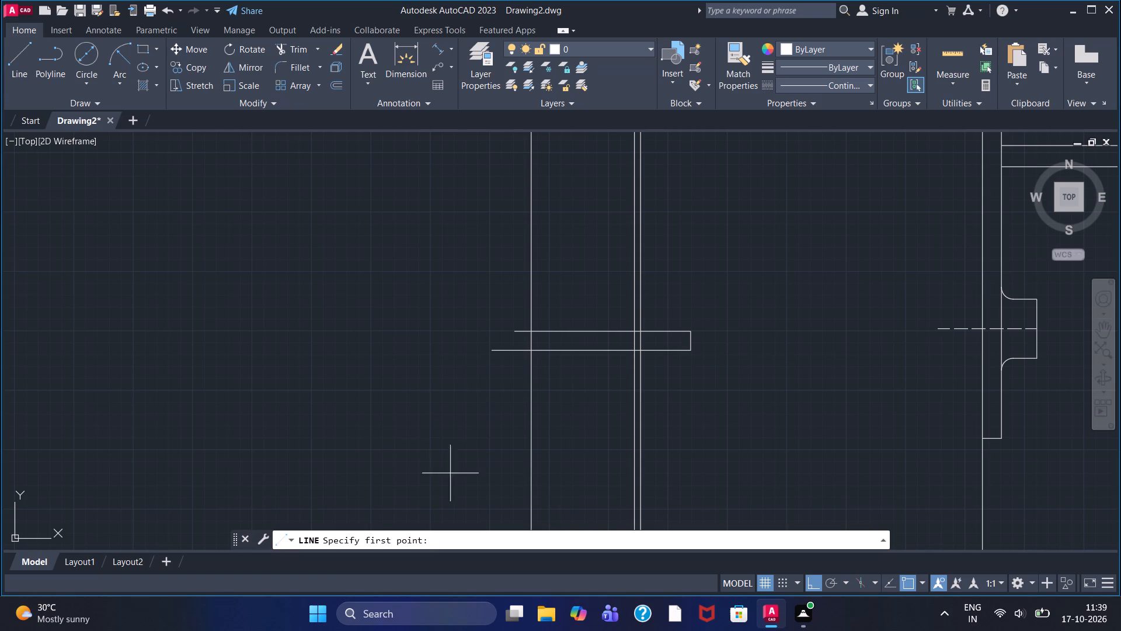
click(496, 477)
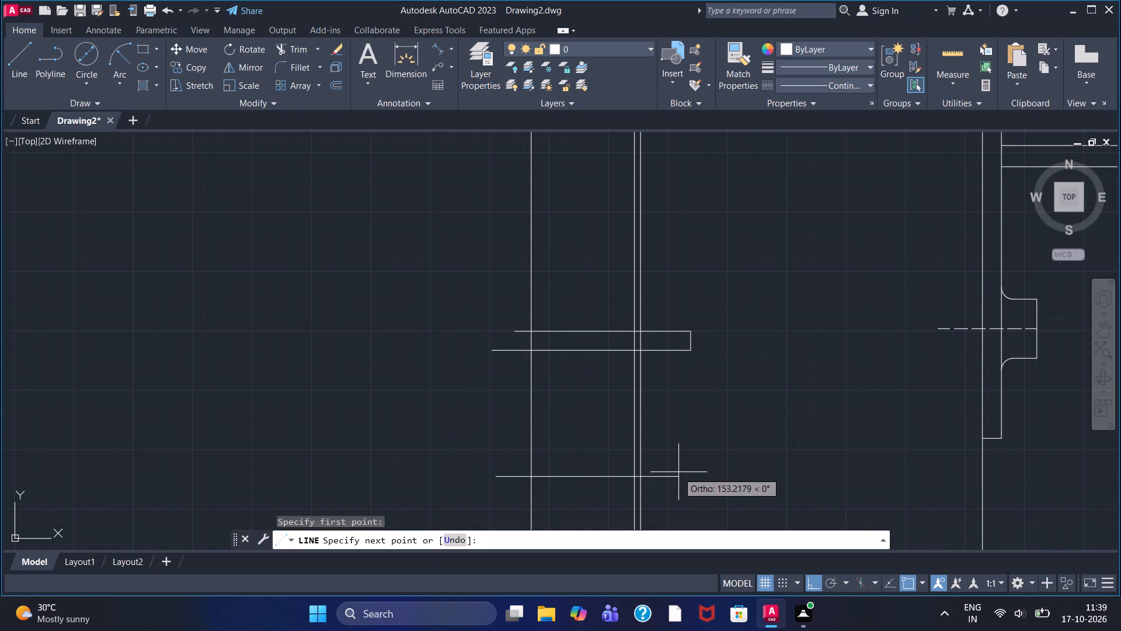
click(680, 472)
key(1)
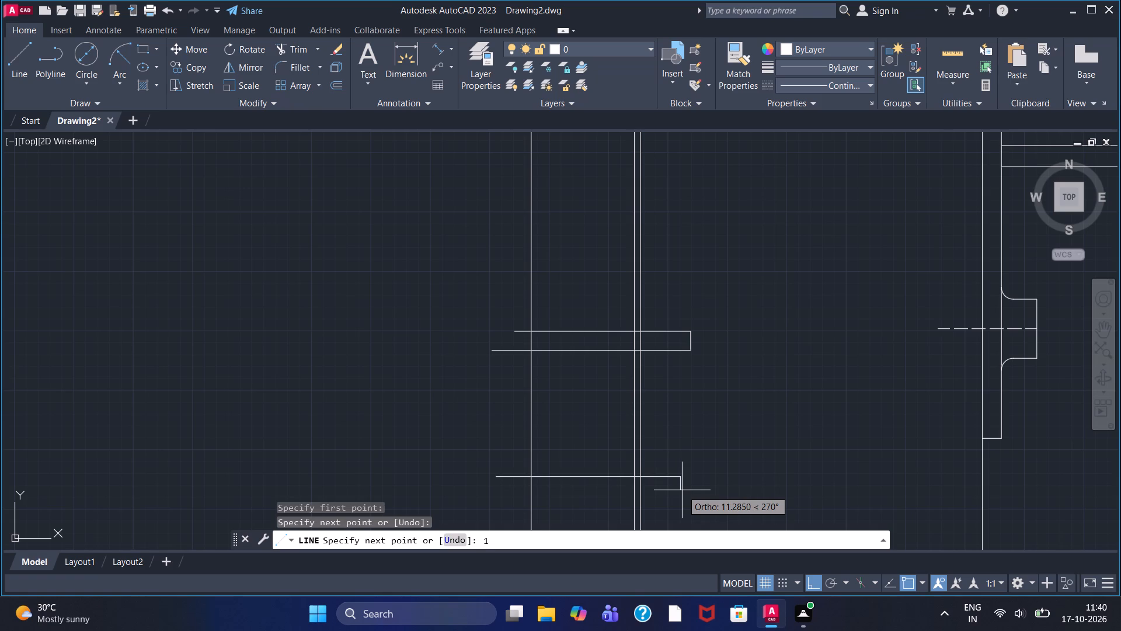
key(0)
key(Return)
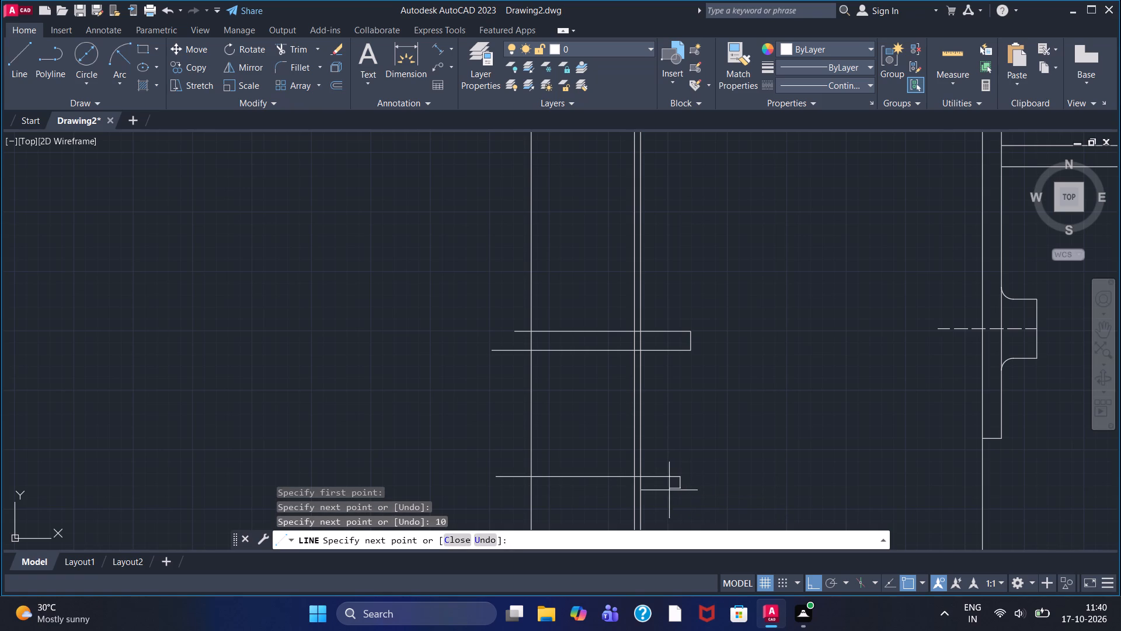
click(498, 499)
right_click(432, 383)
click(450, 396)
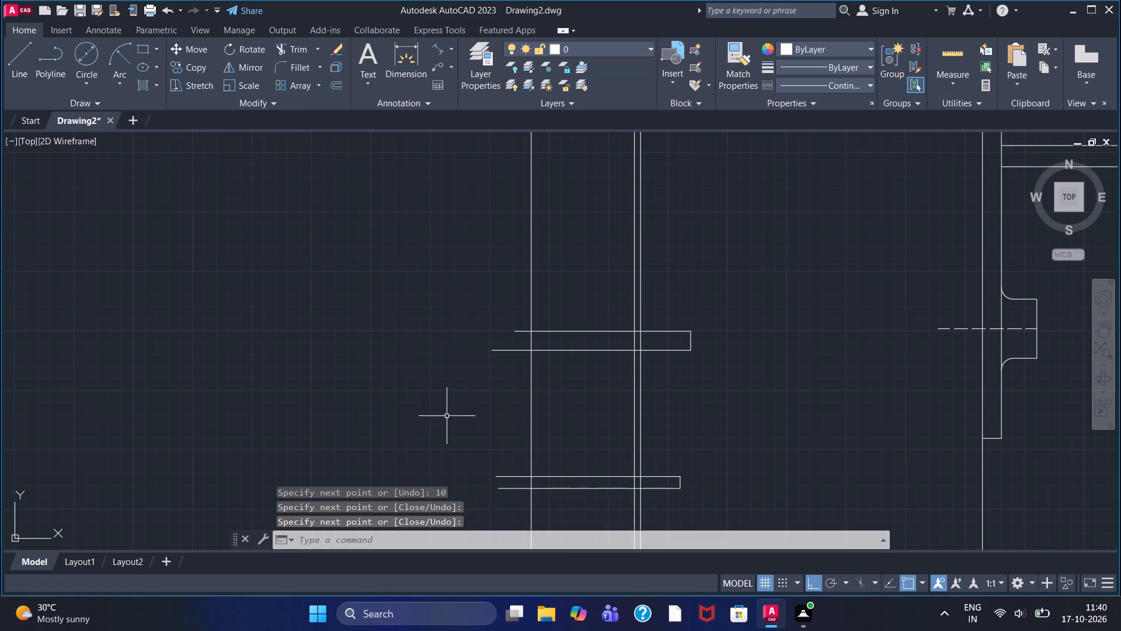
Trim the 16-high strip's two lines to the side view's left edge and inner right line, removing the strip's closing end.
middle_drag(468, 347, 455, 299)
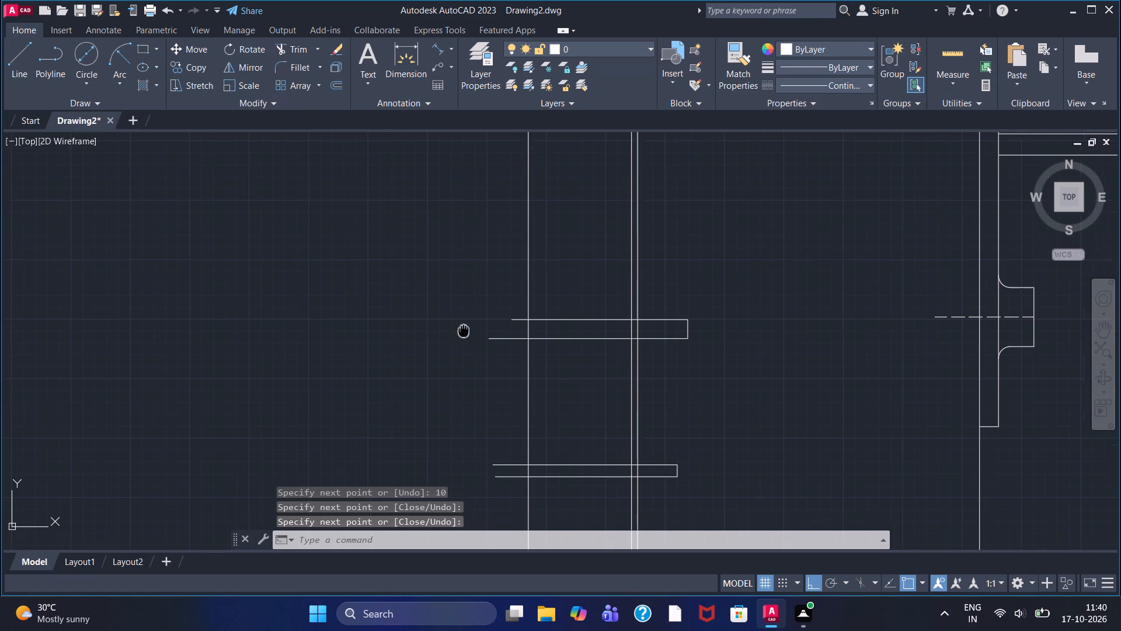
middle_drag(455, 299, 438, 245)
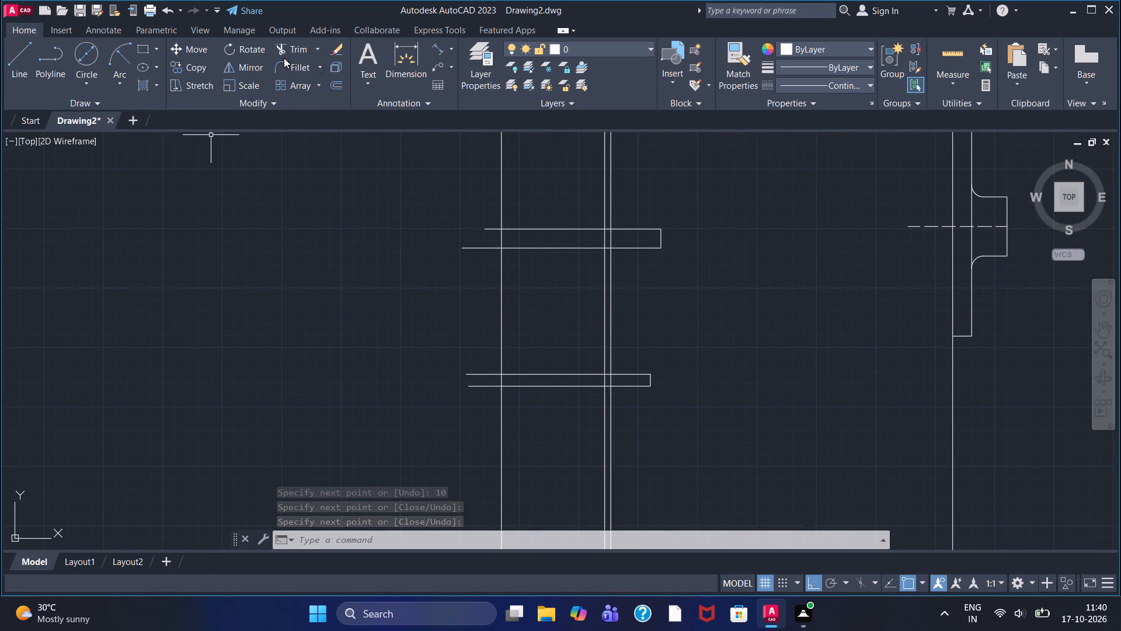
click(291, 51)
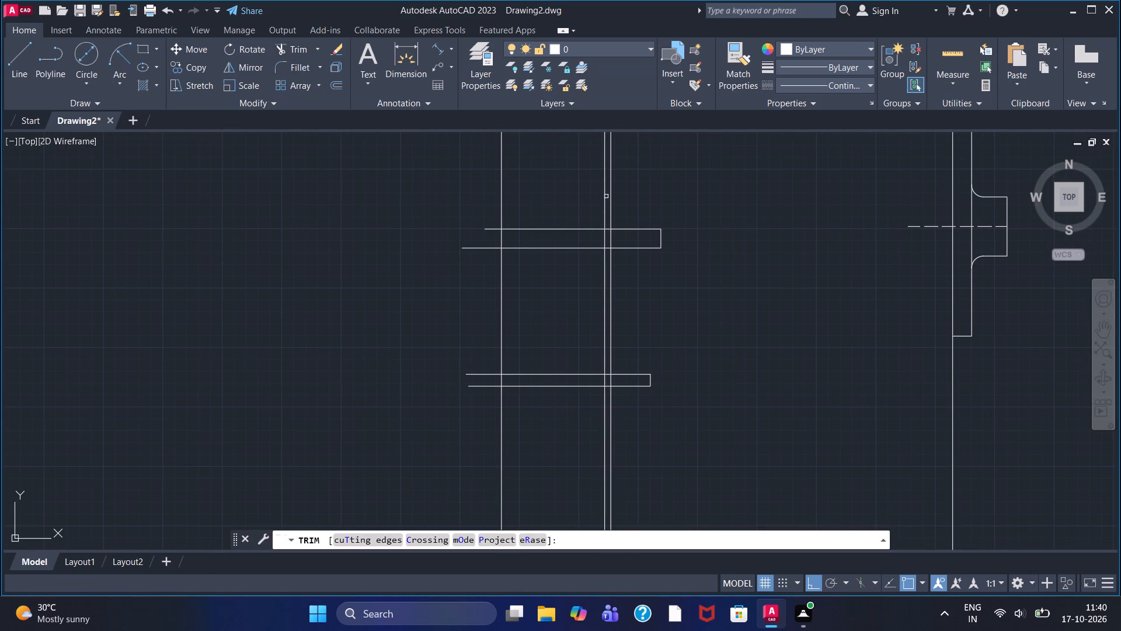
click(493, 230)
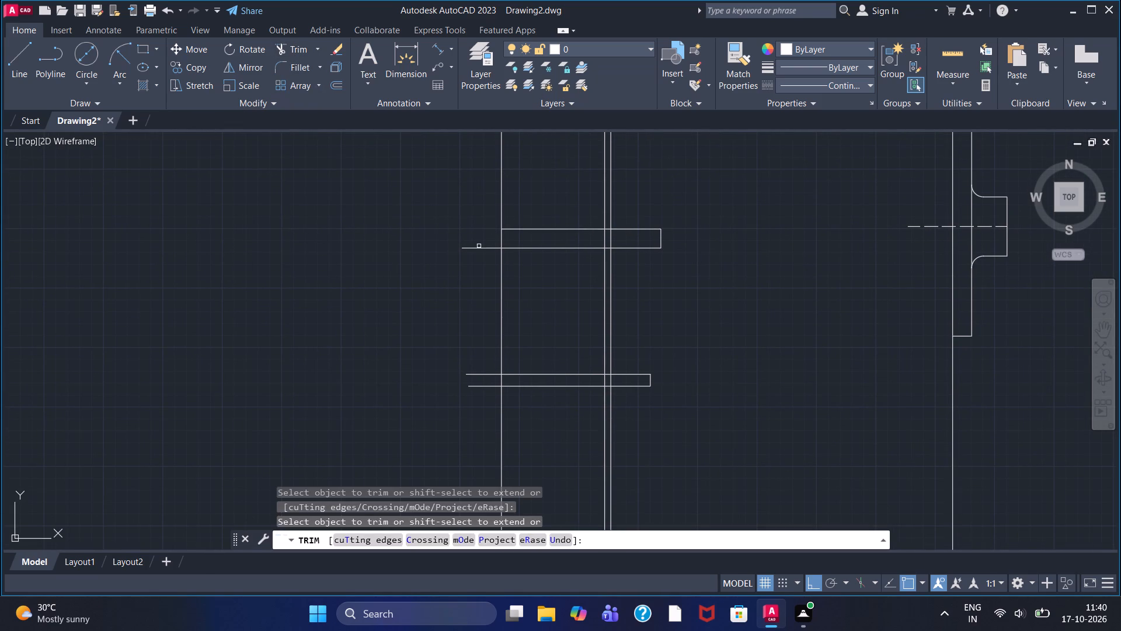
click(479, 246)
click(625, 230)
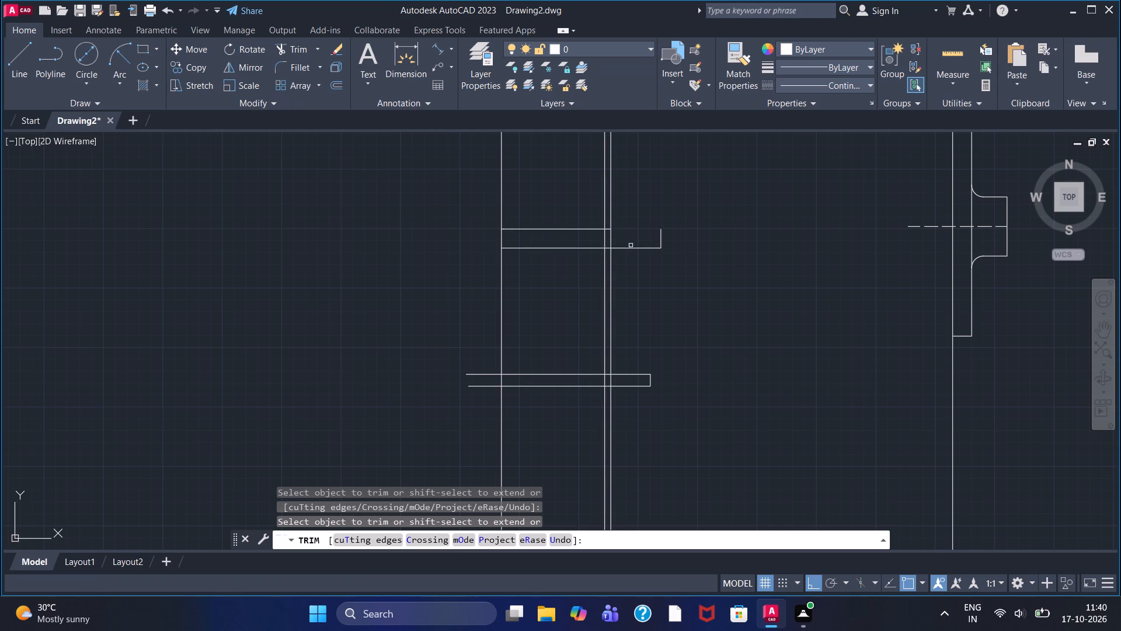
click(631, 248)
click(662, 241)
scroll(606, 241, up, 4)
click(608, 173)
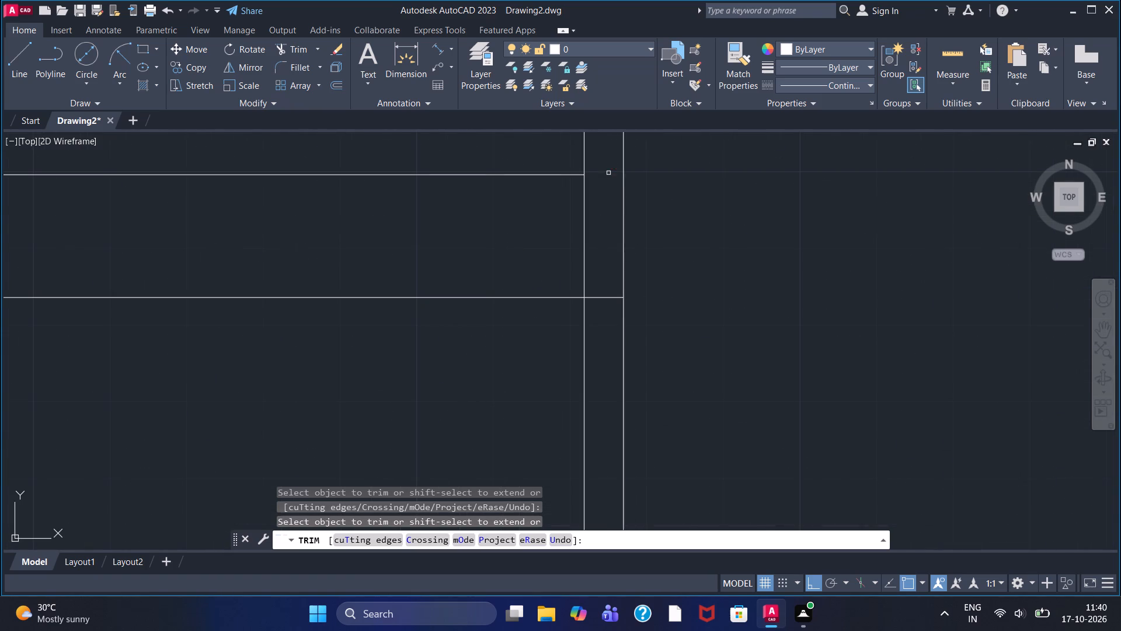
click(607, 296)
Trim the 10-high strip's two lines to the side view's left edge and inner right line, removing the strip's closing end.
scroll(591, 294, down, 2)
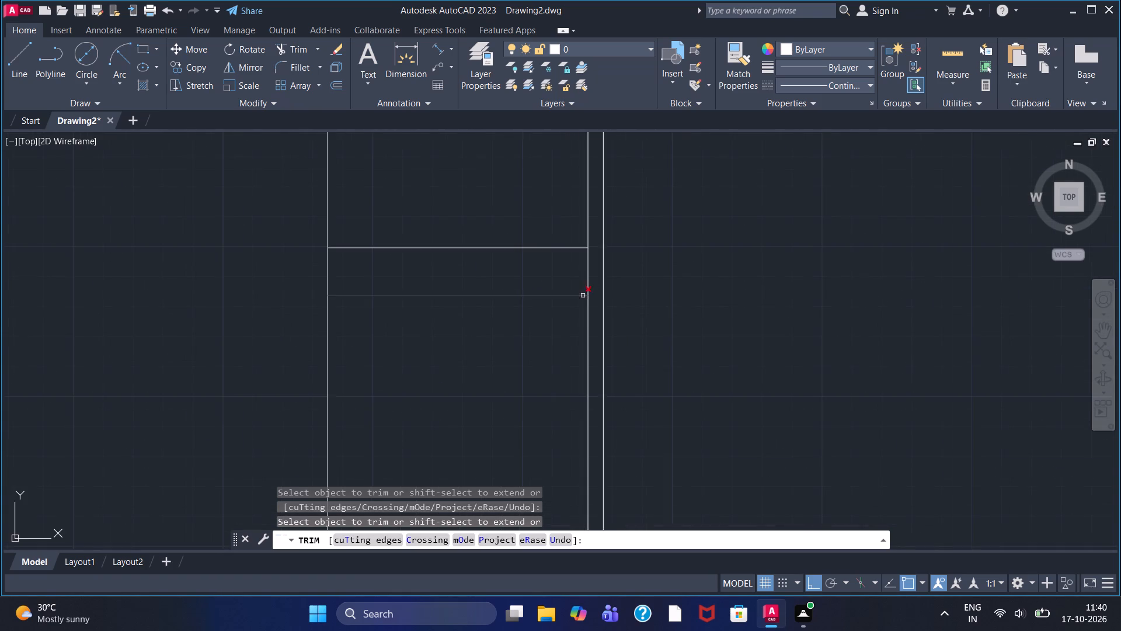
scroll(561, 306, down, 1)
middle_drag(498, 360, 529, 186)
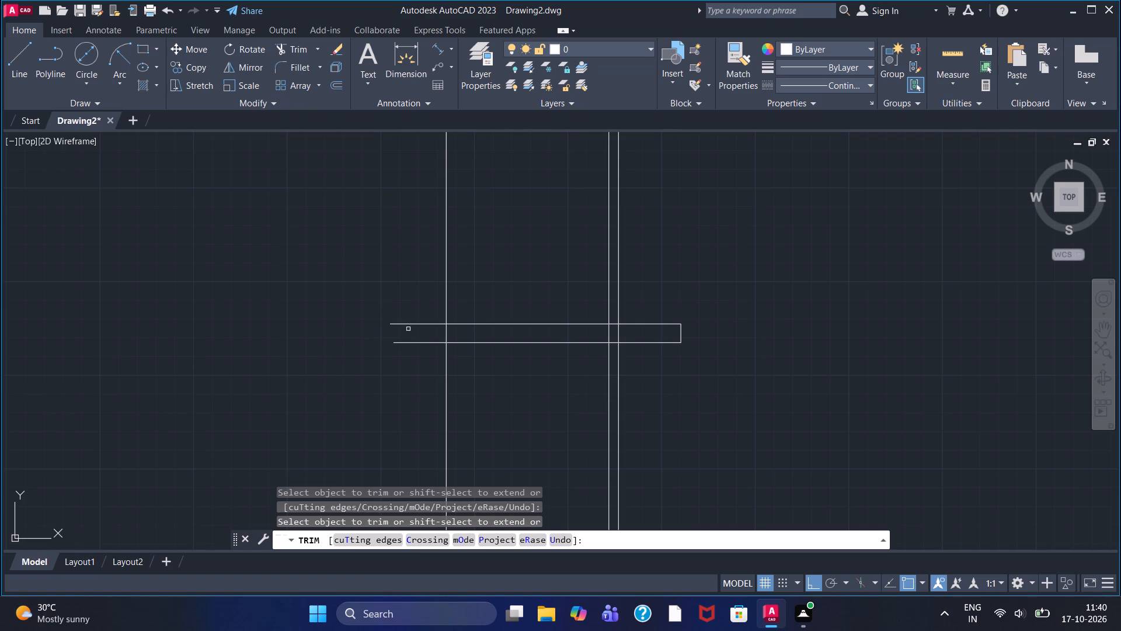
click(412, 325)
click(413, 342)
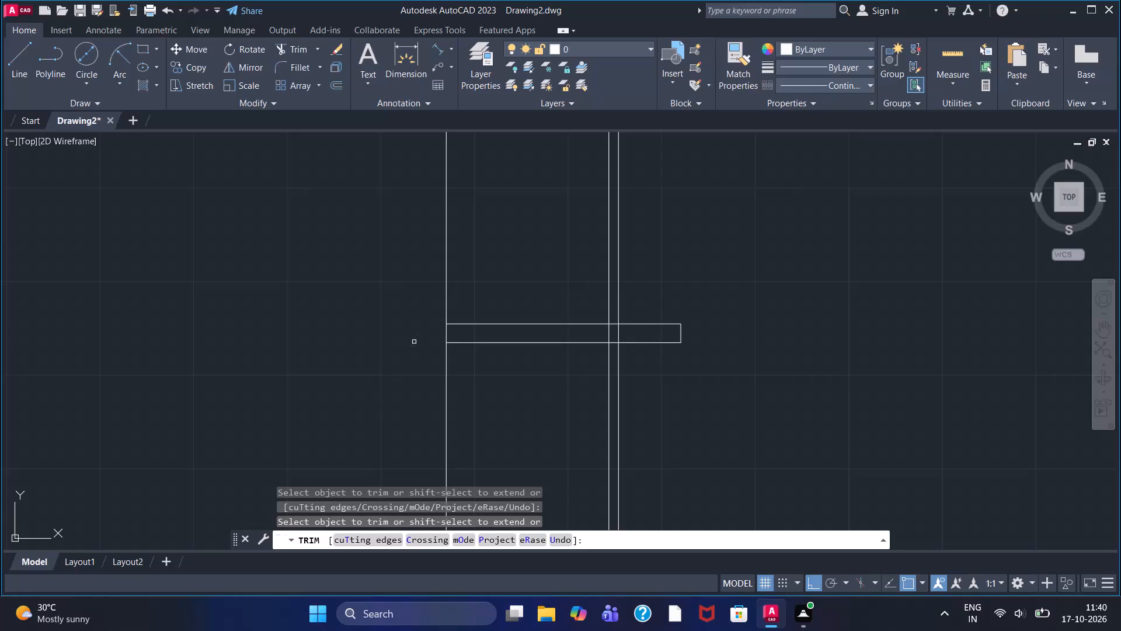
scroll(611, 351, up, 3)
click(621, 334)
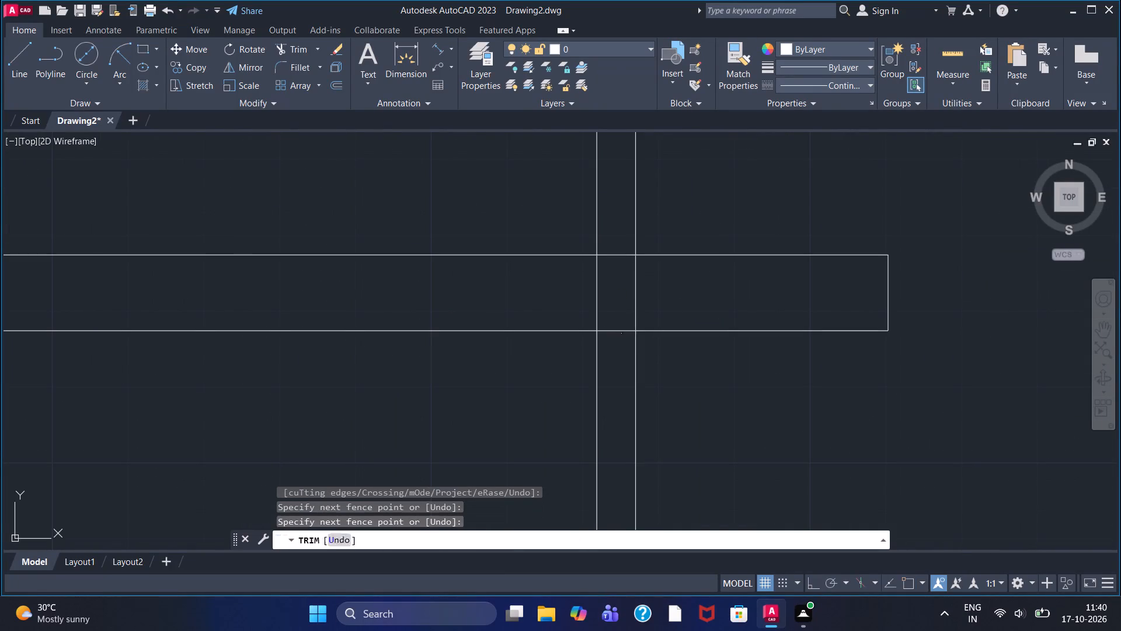
click(625, 233)
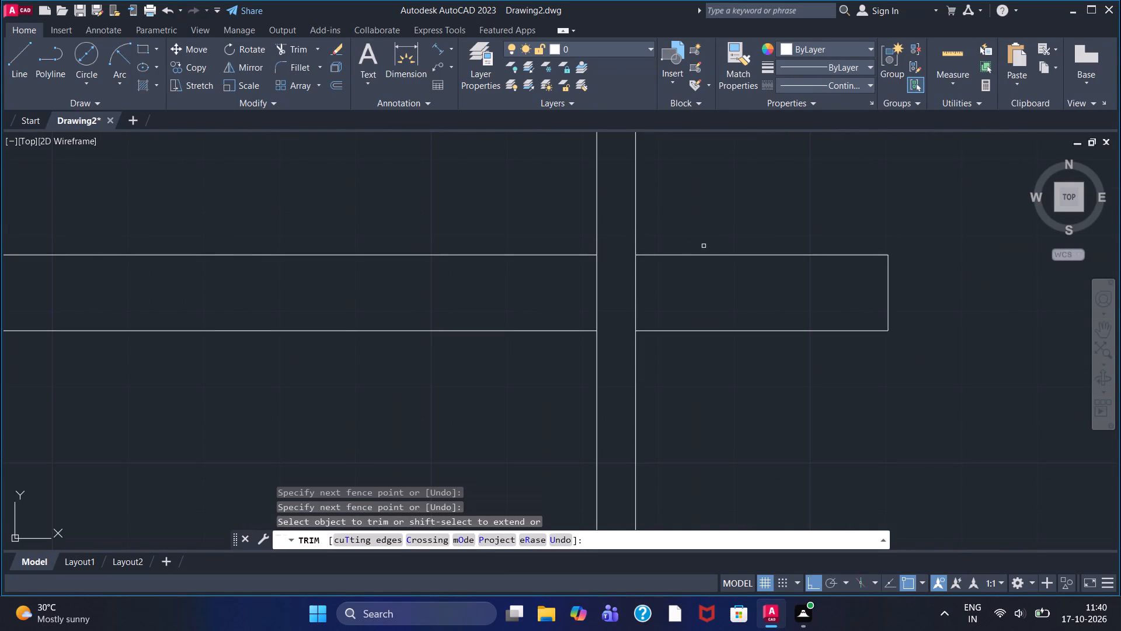
drag(706, 231, 736, 389)
drag(866, 308, 948, 264)
click(948, 264)
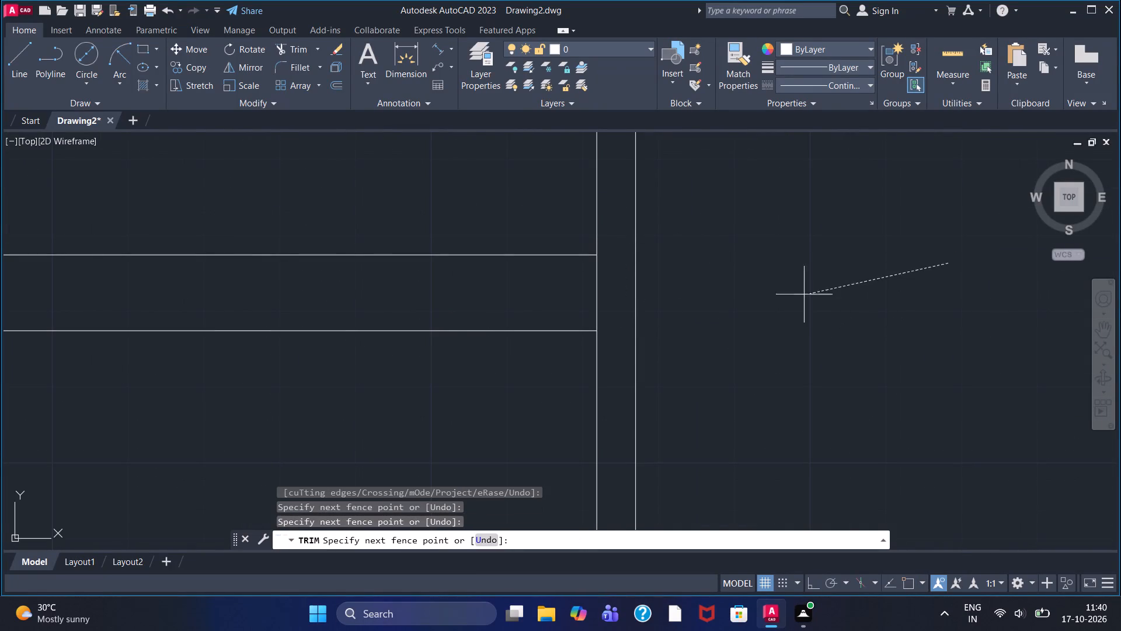
scroll(729, 316, down, 2)
click(810, 294)
Fillet the side view's lower inner corner, between the inner right line and the inner bottom line, with radius 10.
scroll(772, 321, down, 2)
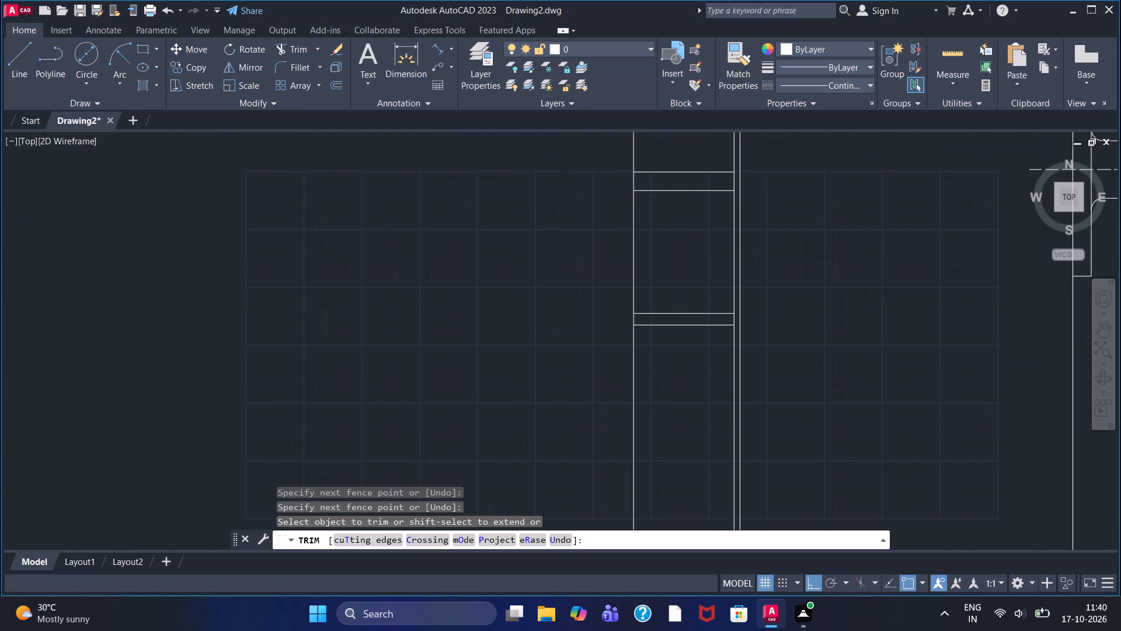
scroll(766, 328, down, 1)
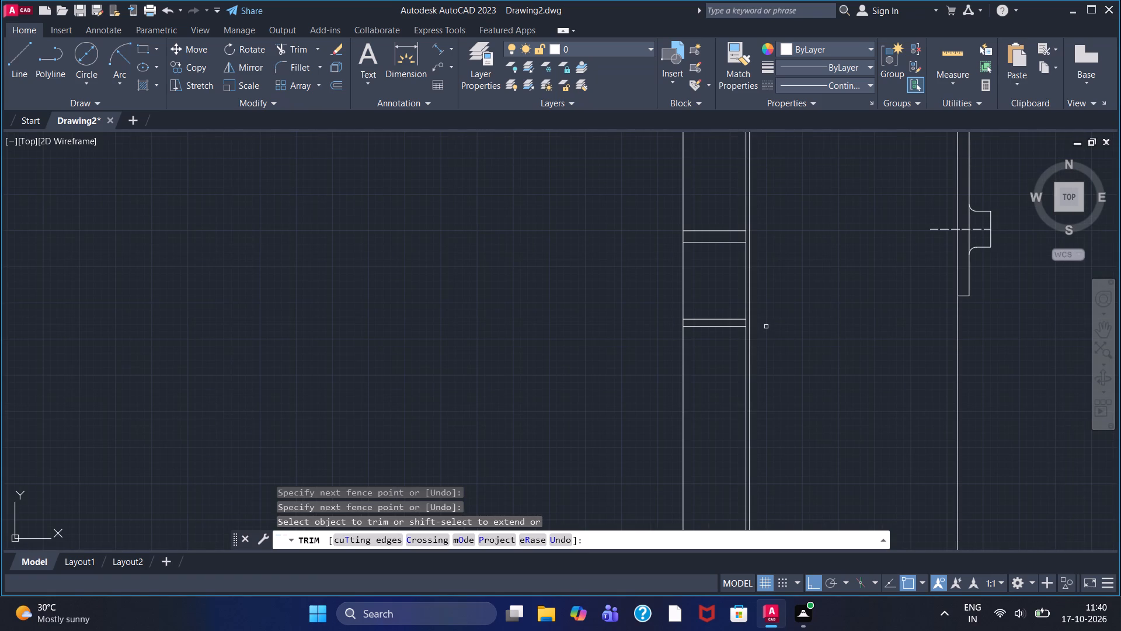
scroll(763, 325, down, 1)
scroll(744, 474, up, 2)
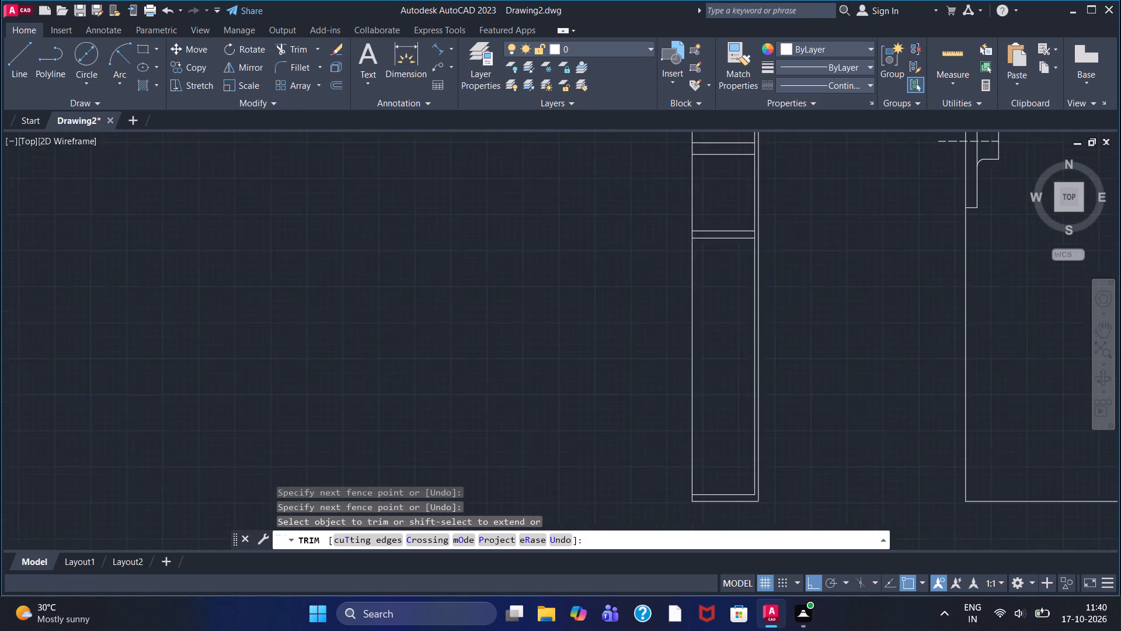
click(303, 58)
click(300, 66)
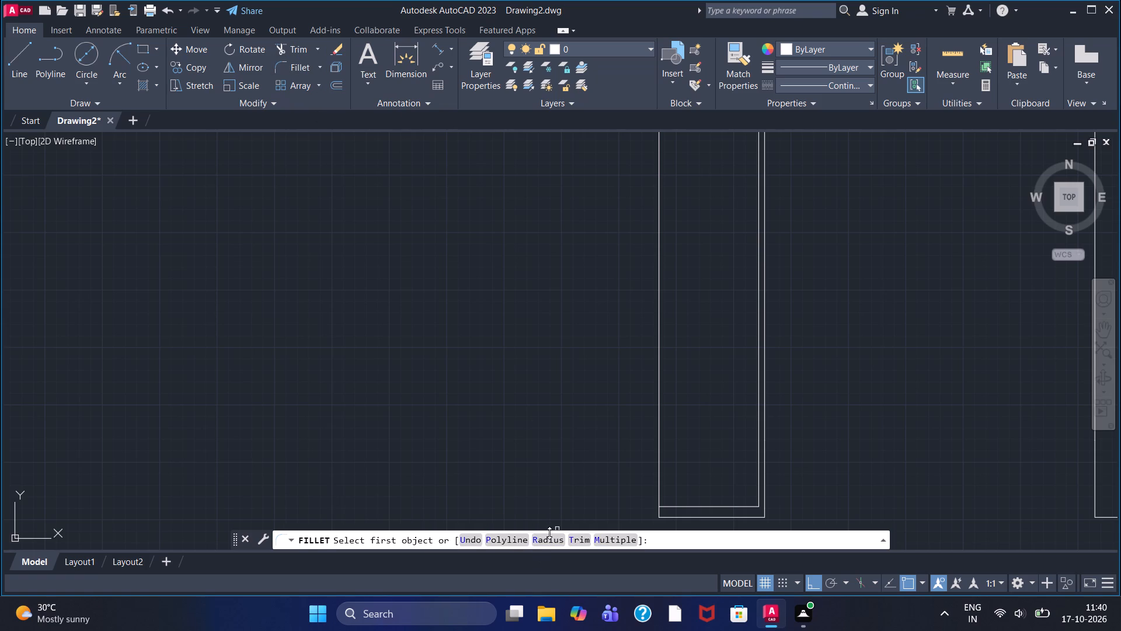
click(550, 535)
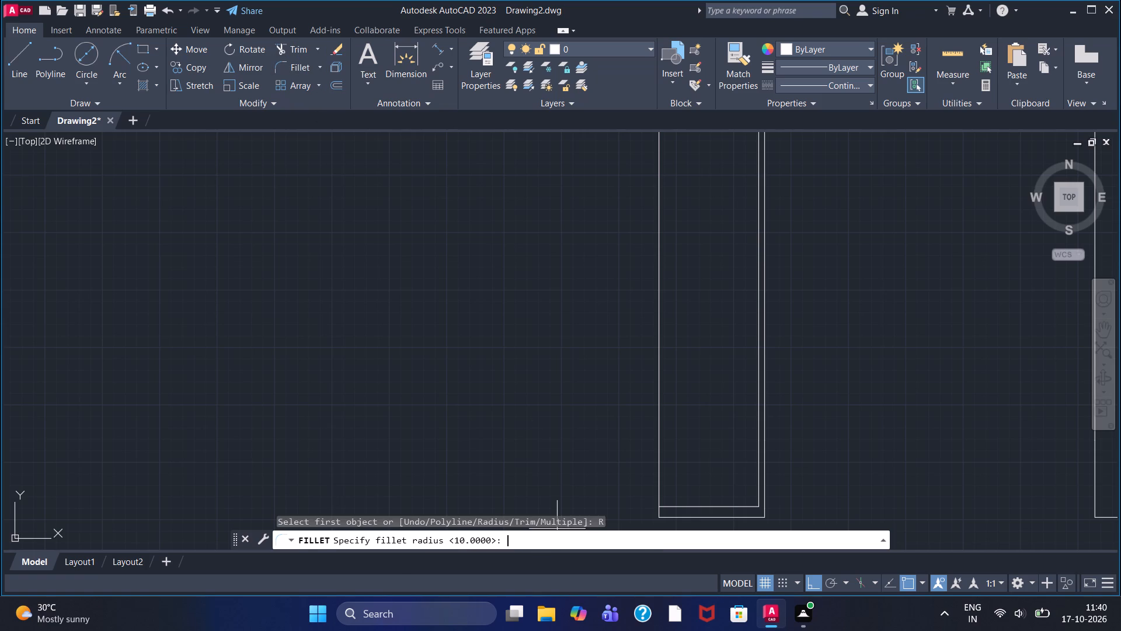
text(10)
key(Return)
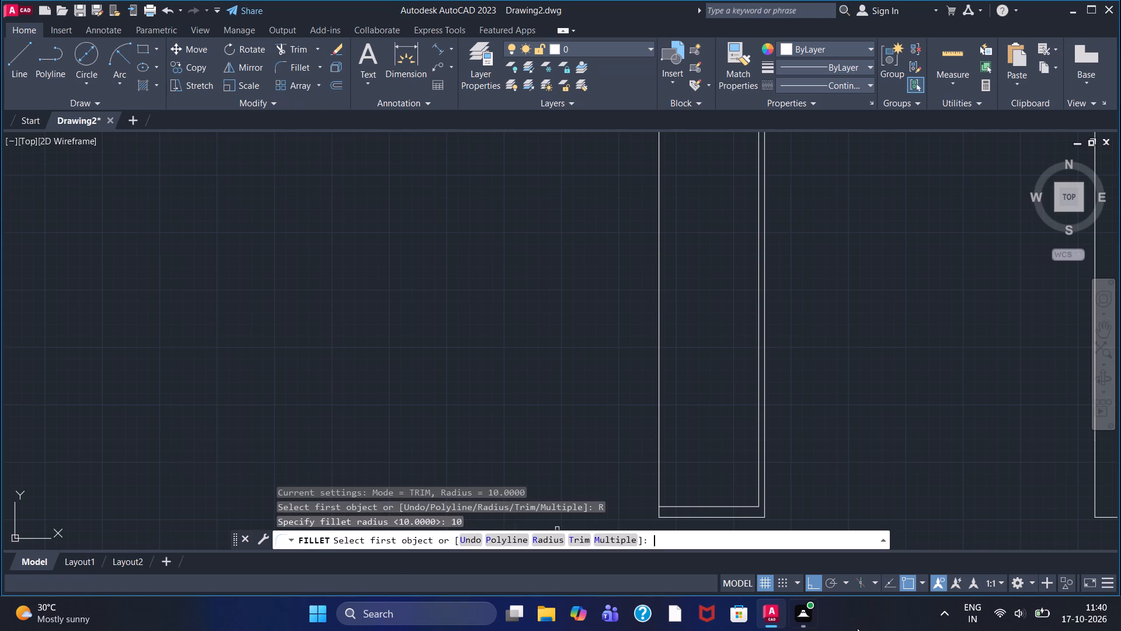
scroll(771, 539, up, 6)
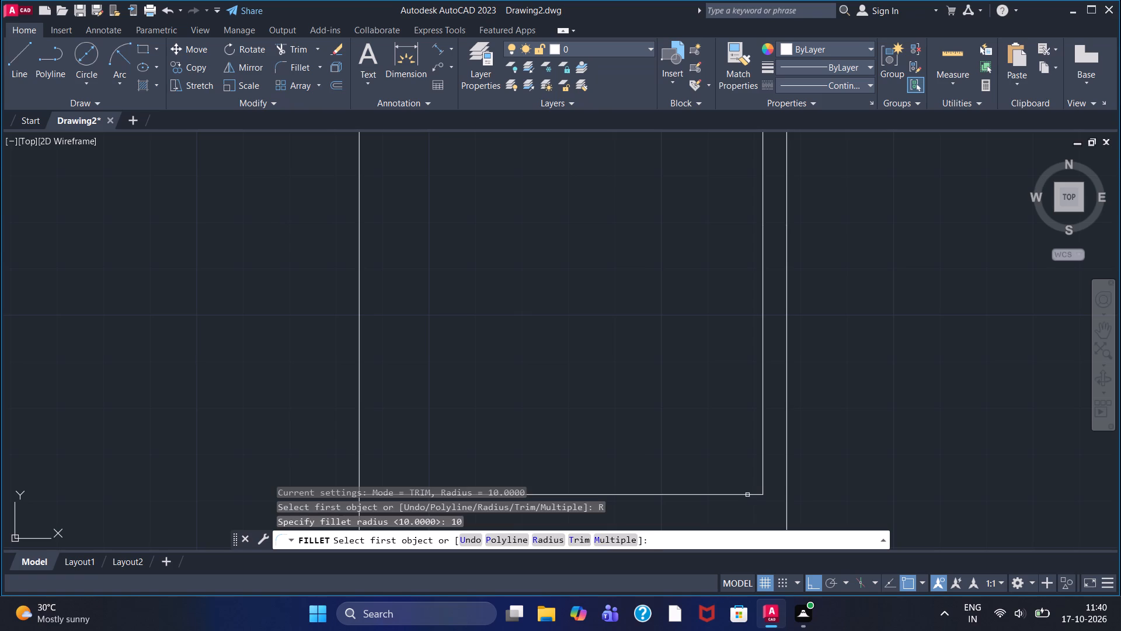
click(747, 495)
click(764, 478)
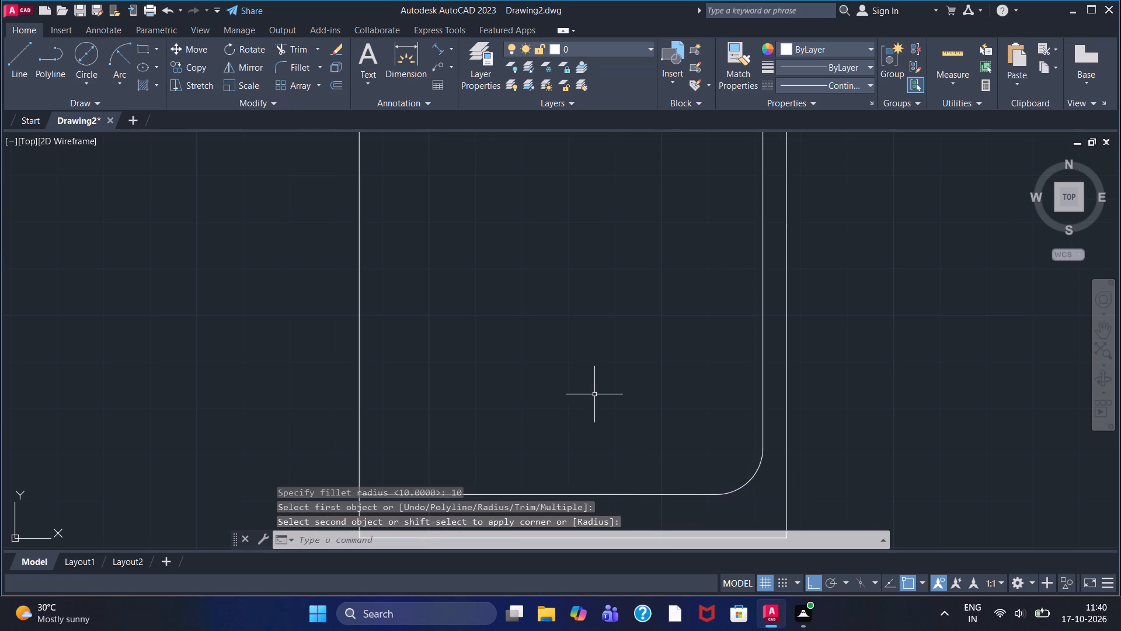
Draw a short vertical line across the side view's bottom band near the rounded corner and trim it to the band's two horizontal lines.
scroll(594, 394, down, 2)
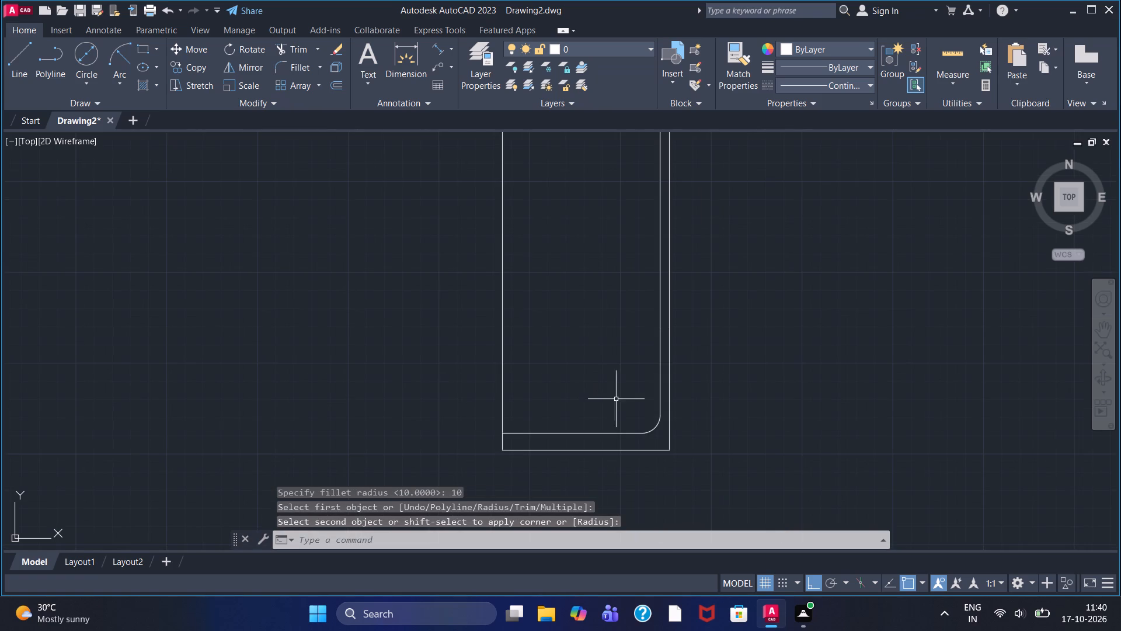
click(15, 41)
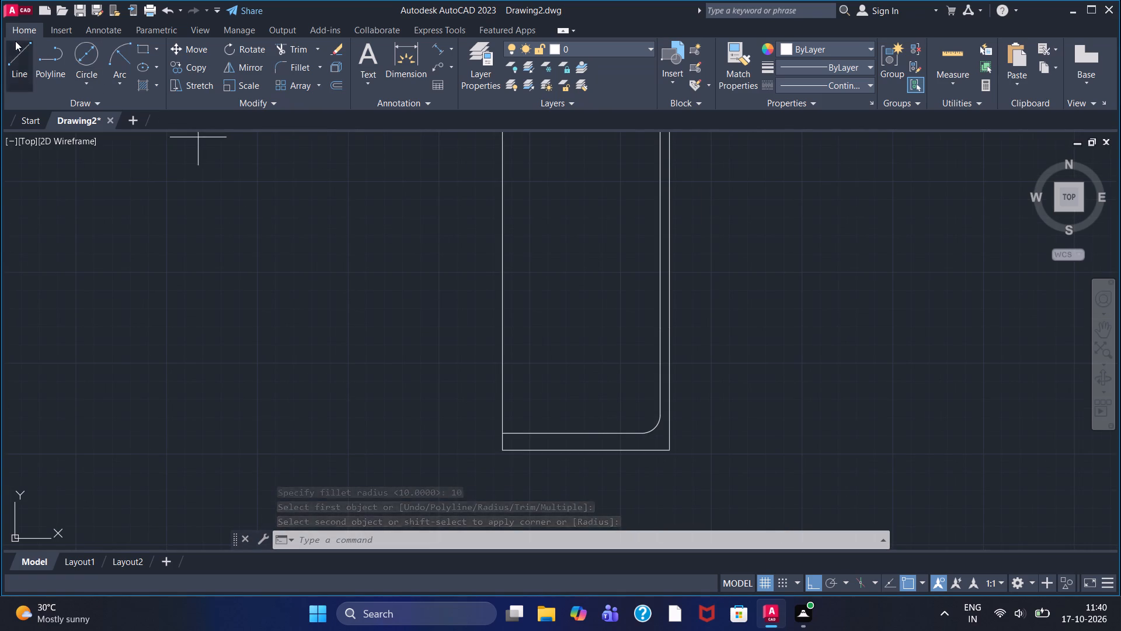
click(624, 390)
click(615, 479)
right_click(612, 479)
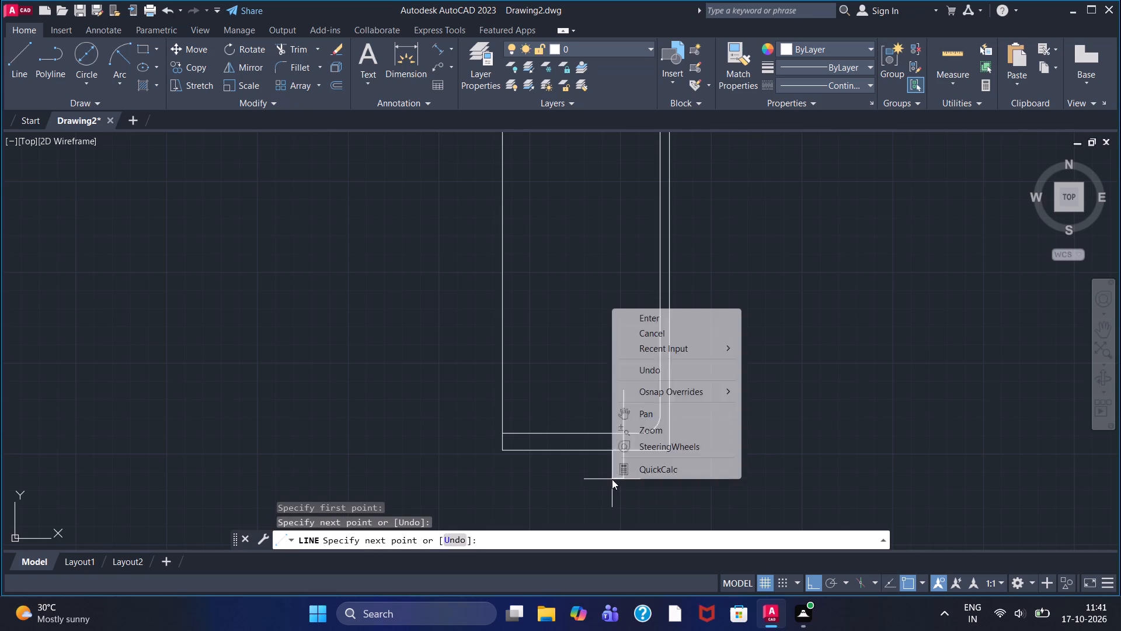
click(644, 319)
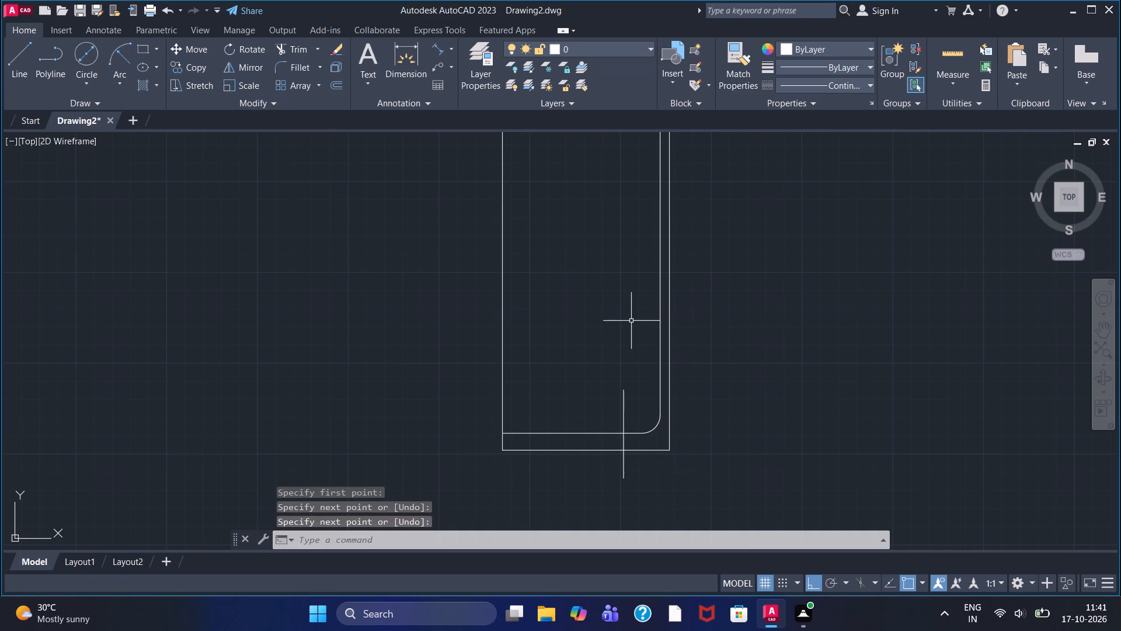
click(298, 47)
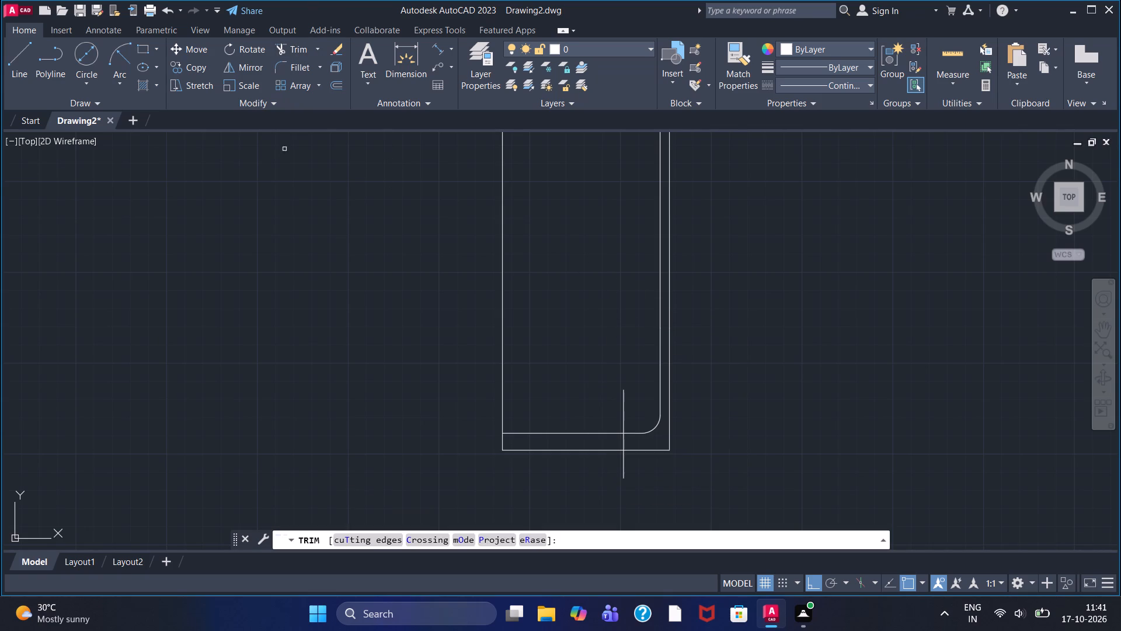
click(624, 412)
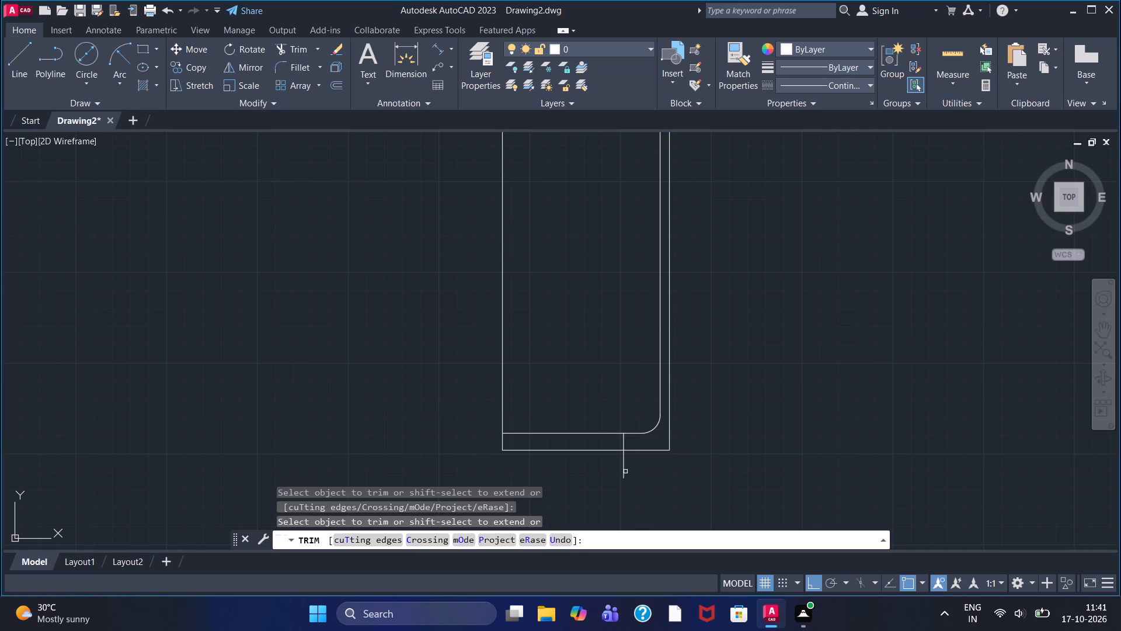
click(622, 467)
Draw a short horizontal line across the side view's right double line, a little above the rounded bottom corner.
click(5, 49)
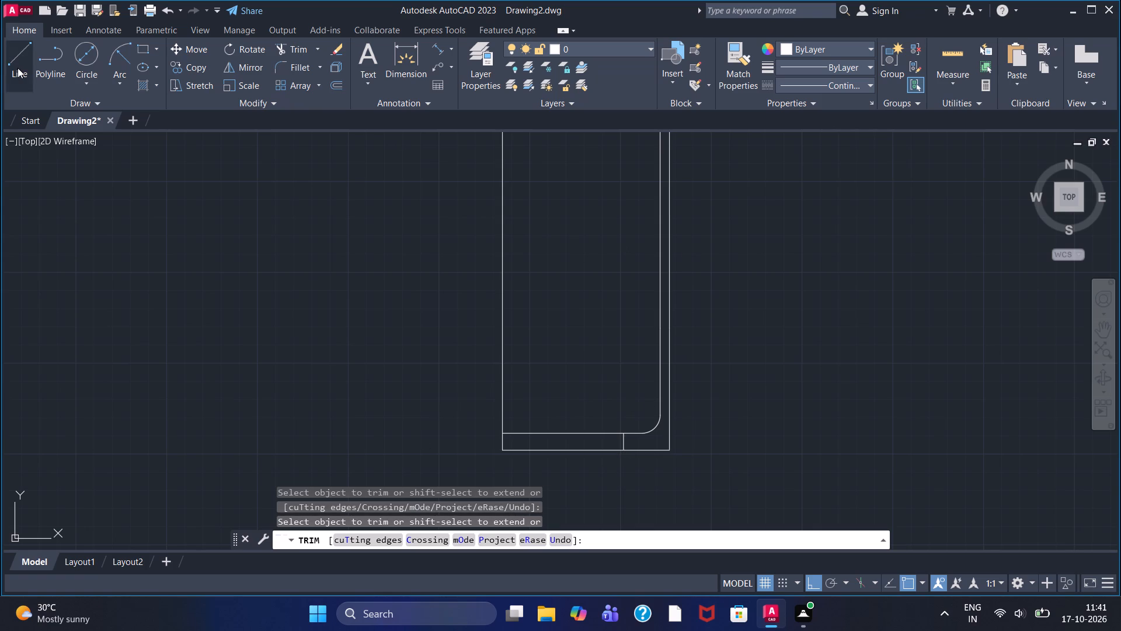
click(14, 73)
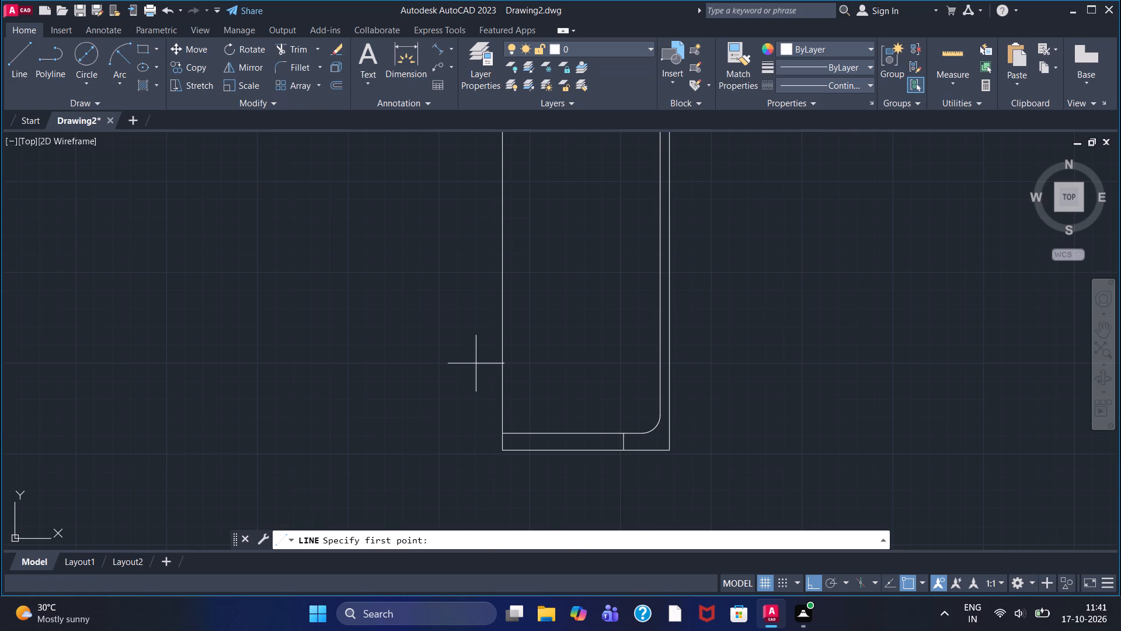
click(625, 317)
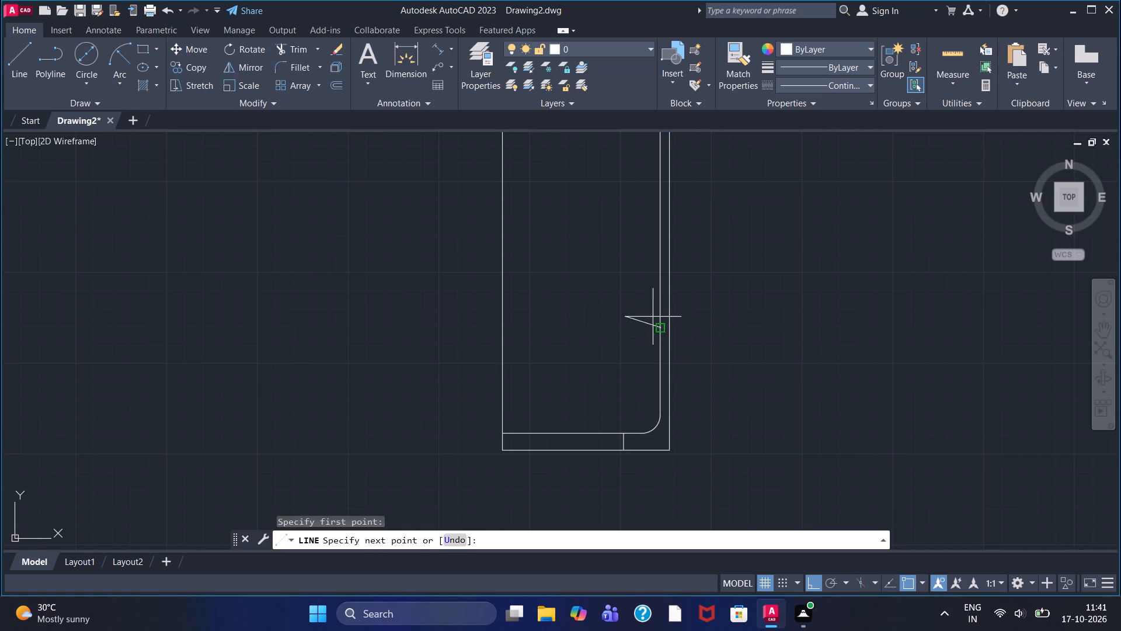
click(738, 318)
right_click(744, 301)
click(758, 306)
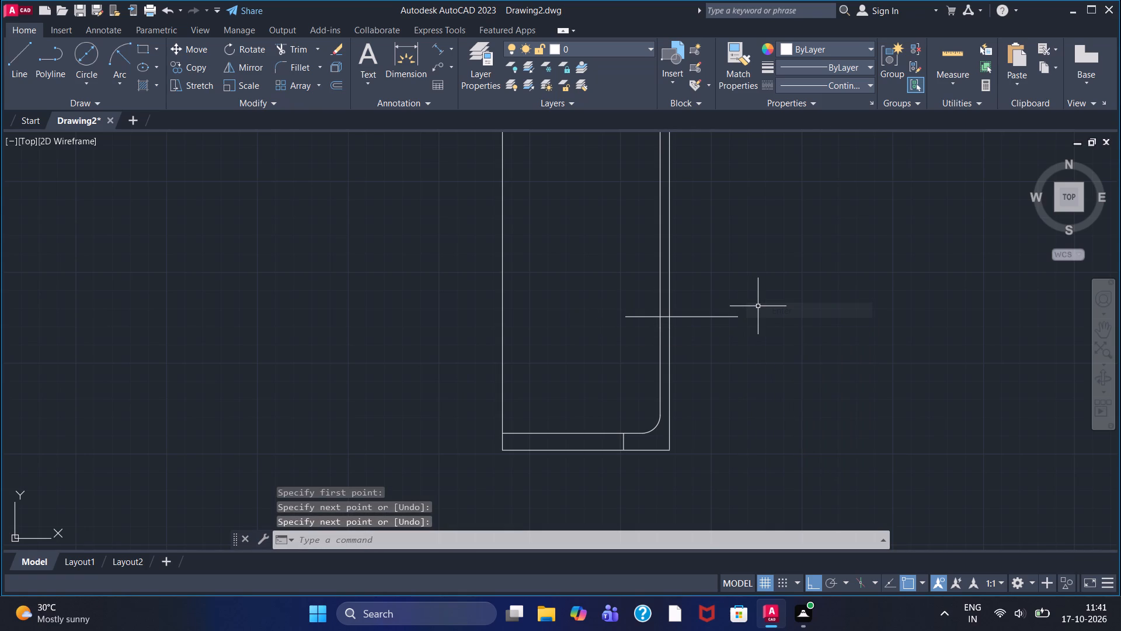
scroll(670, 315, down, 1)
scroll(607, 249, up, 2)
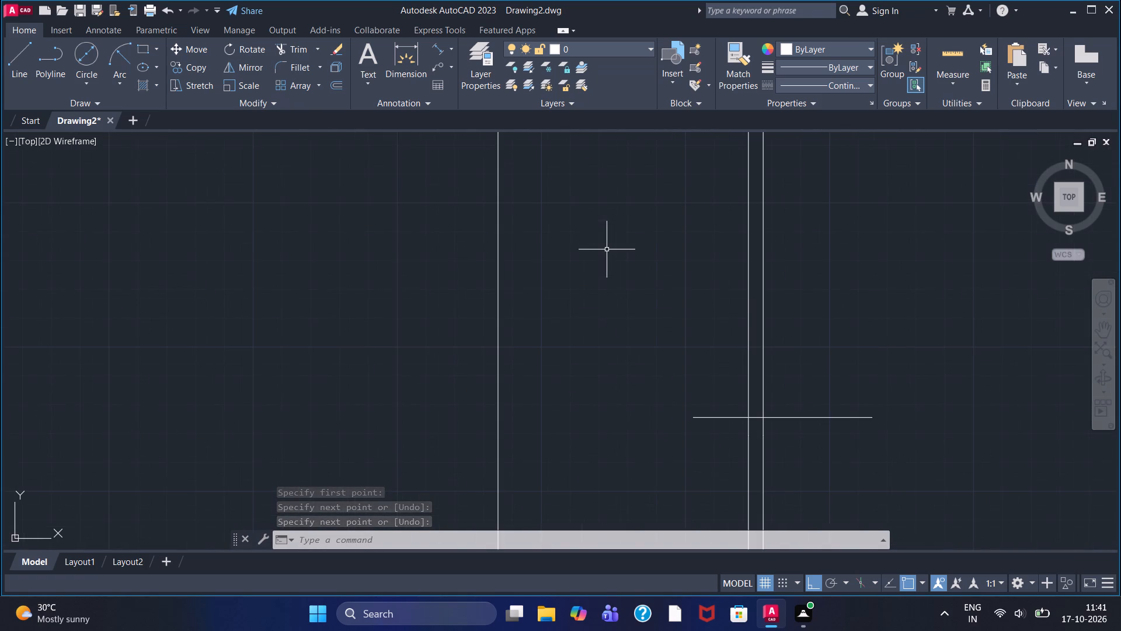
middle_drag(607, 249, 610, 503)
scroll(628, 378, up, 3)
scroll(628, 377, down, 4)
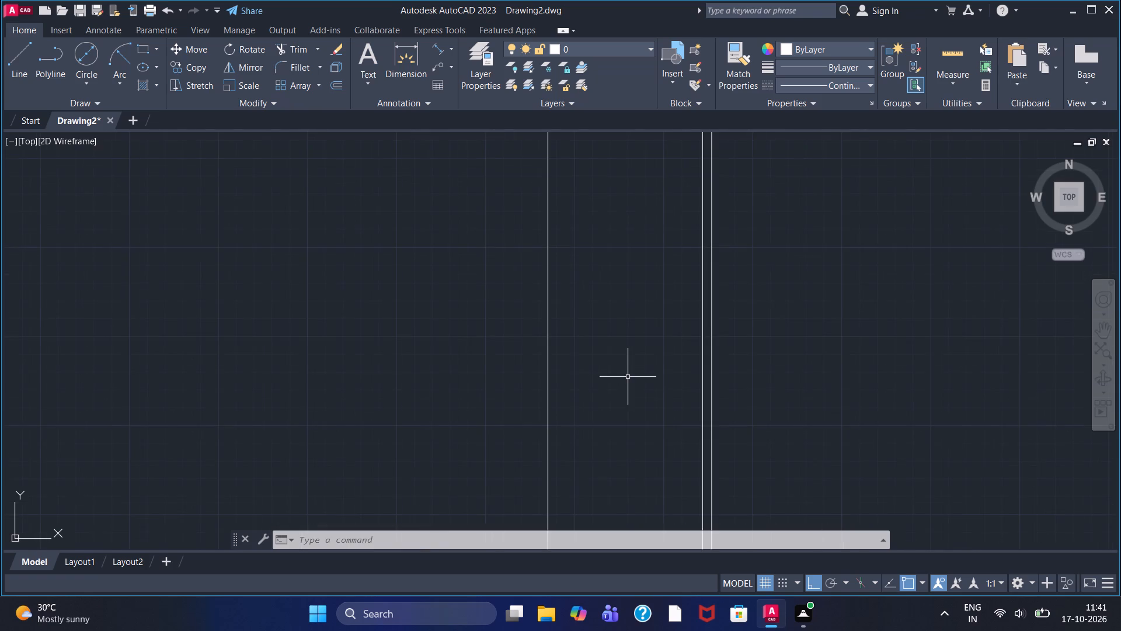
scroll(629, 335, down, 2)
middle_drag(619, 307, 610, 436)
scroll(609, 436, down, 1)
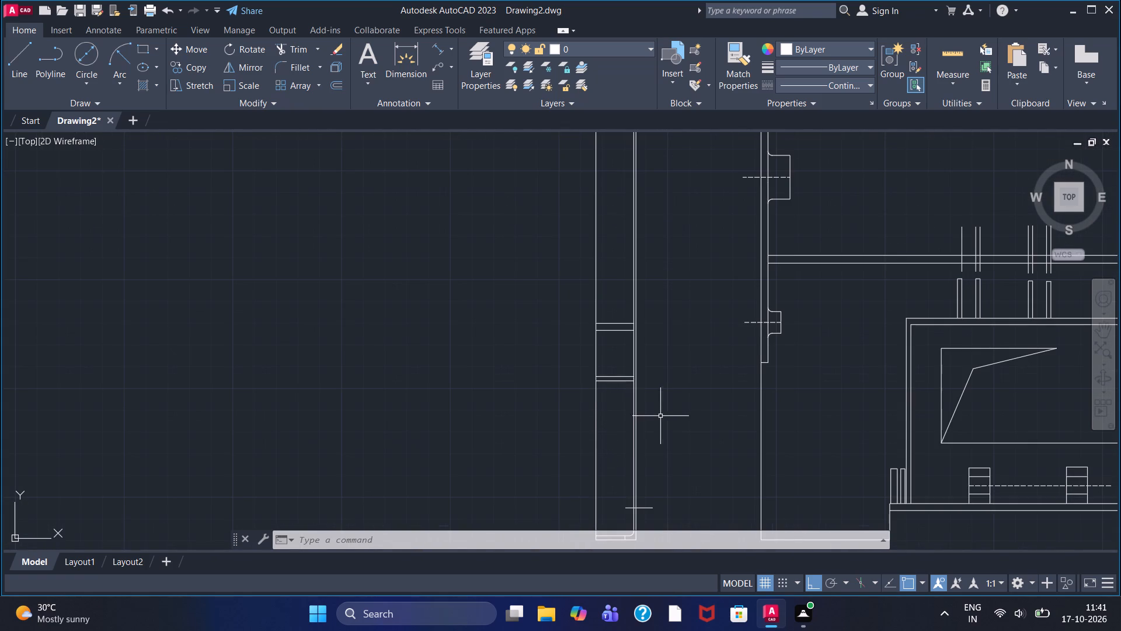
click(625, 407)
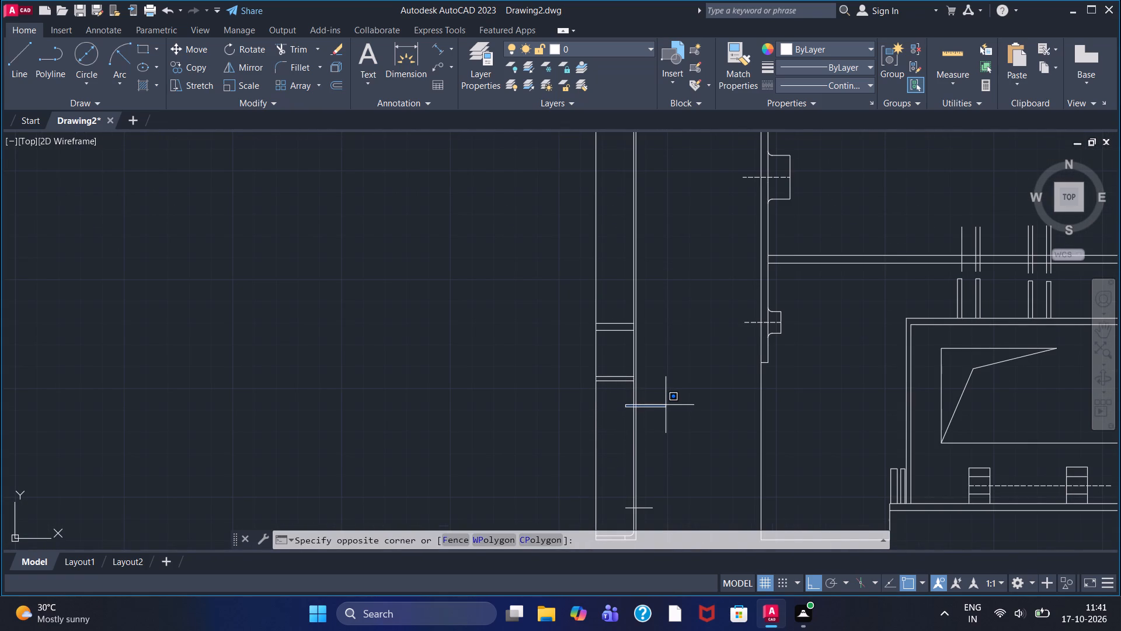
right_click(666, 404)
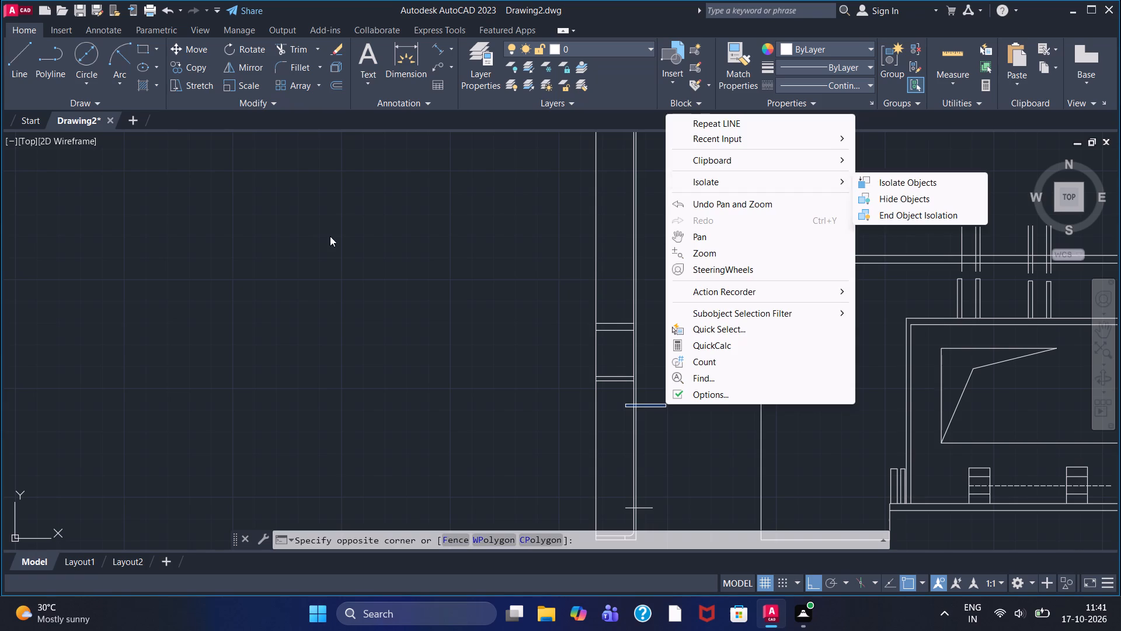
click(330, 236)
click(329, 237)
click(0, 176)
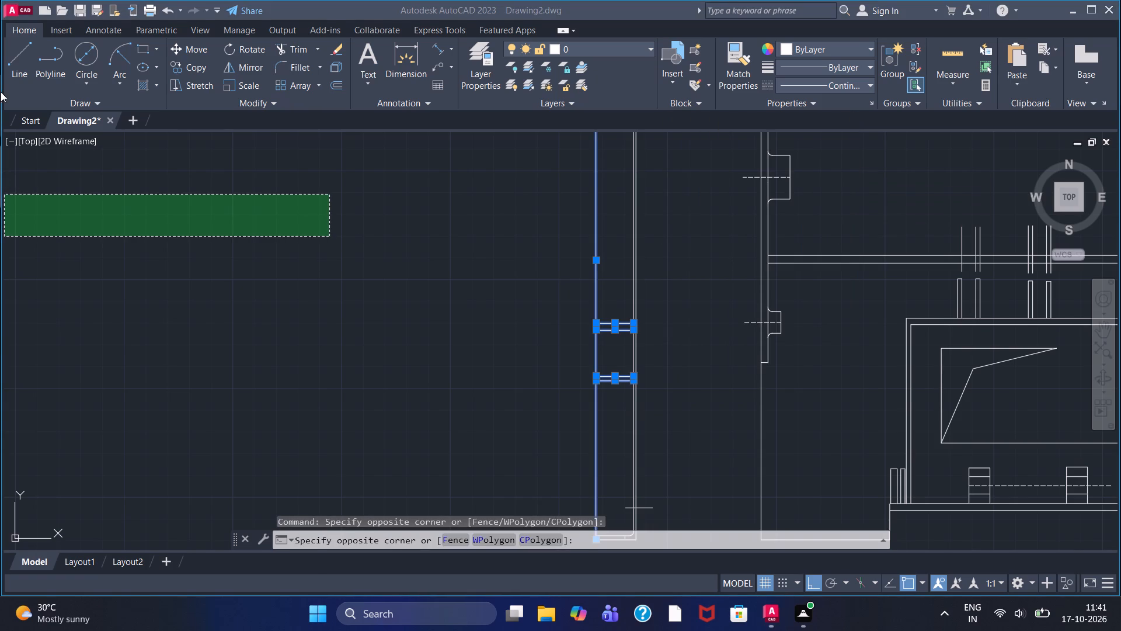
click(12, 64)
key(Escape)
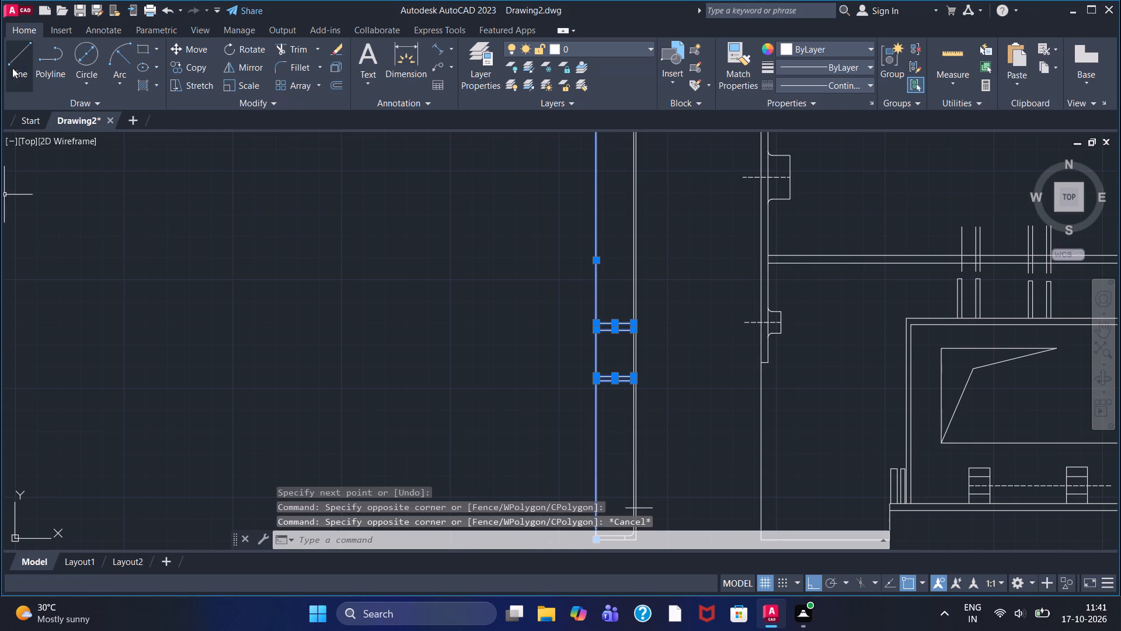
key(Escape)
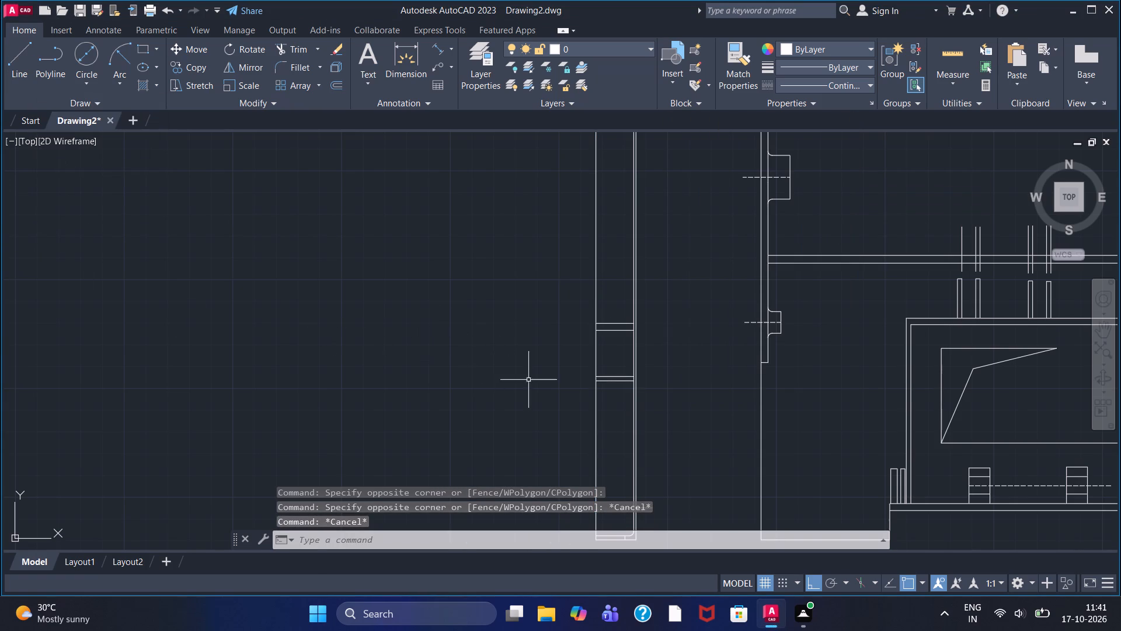
Draw a horizontal line about 70 long across the side view's right double line, just below the 10-high strip.
click(31, 78)
scroll(560, 436, up, 2)
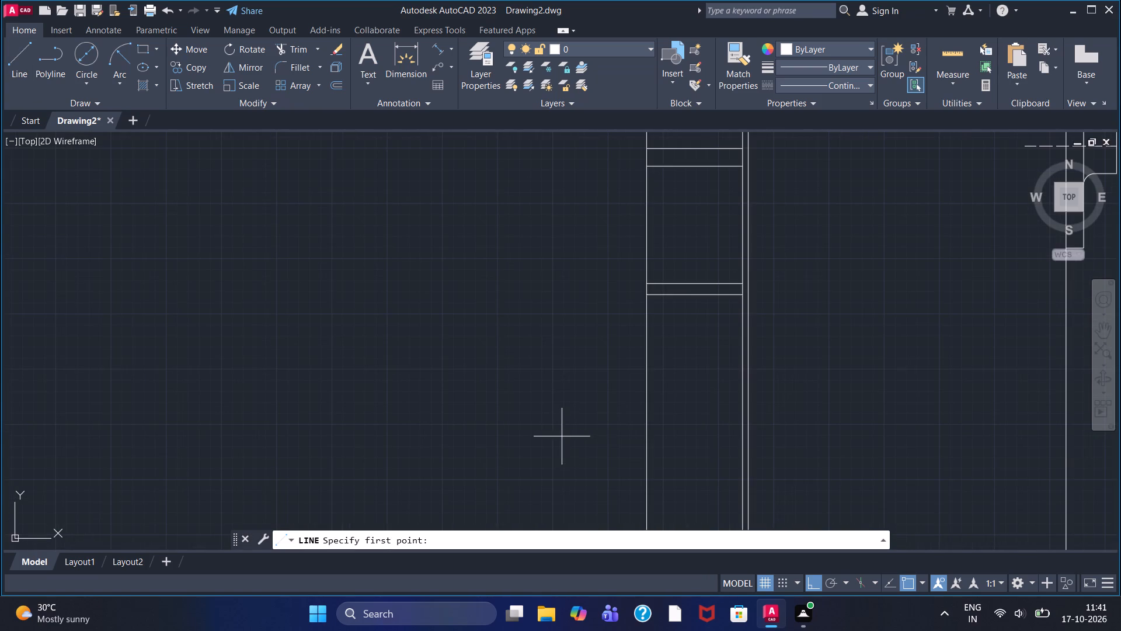
click(708, 362)
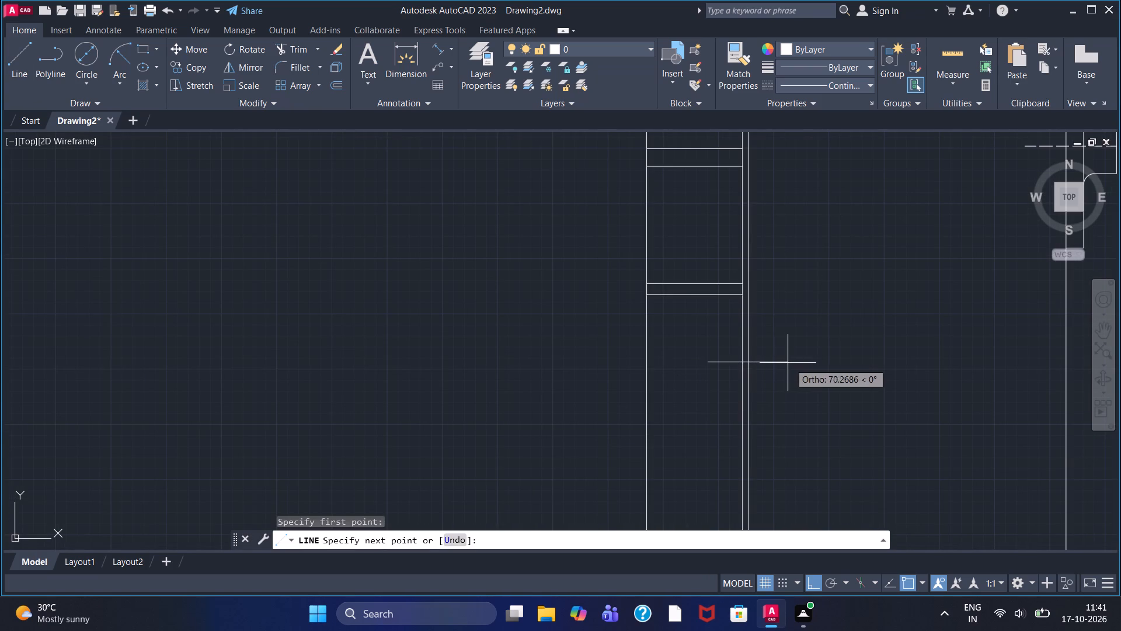
click(792, 363)
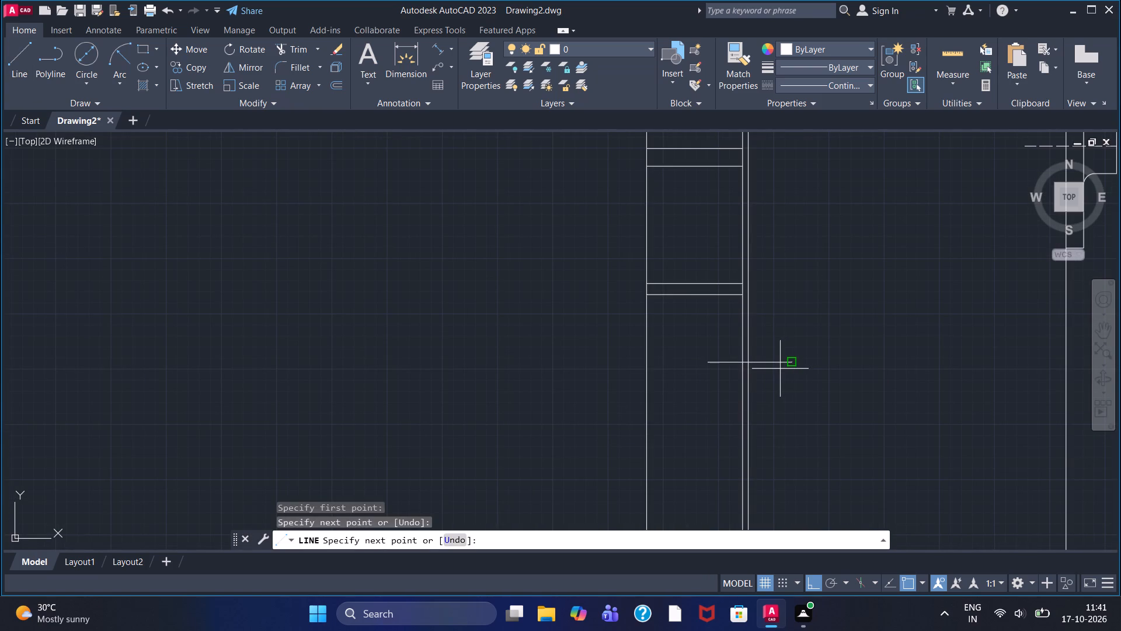
right_click(797, 323)
click(810, 328)
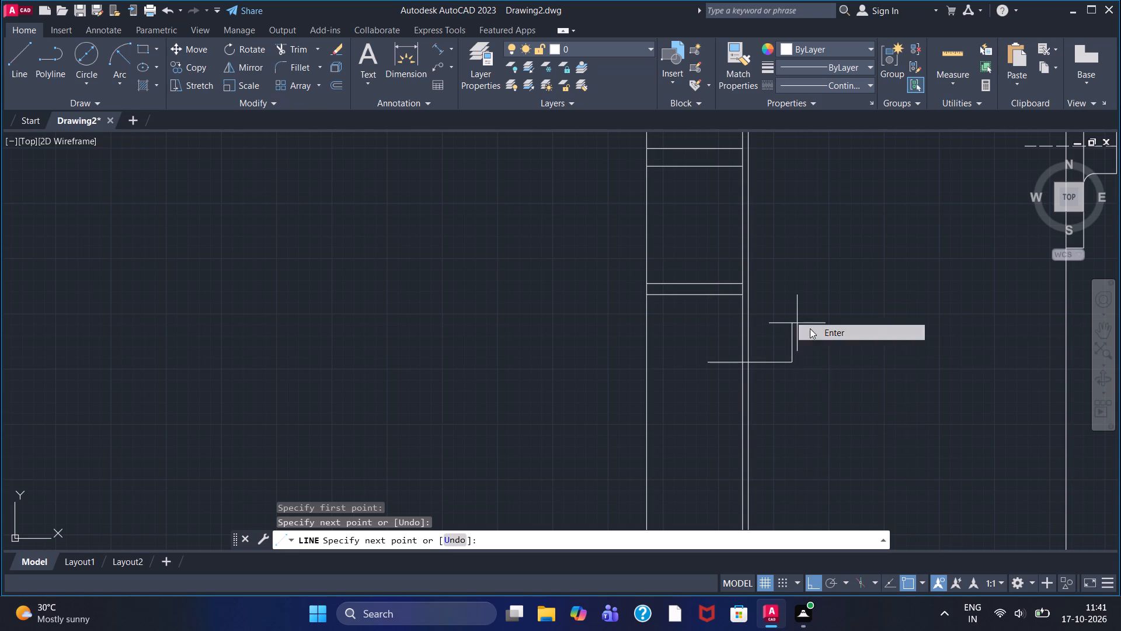
Draw a short vertical line across the side view's top band near its upper right corner.
scroll(797, 294, down, 2)
scroll(784, 227, down, 1)
middle_drag(680, 217, 622, 408)
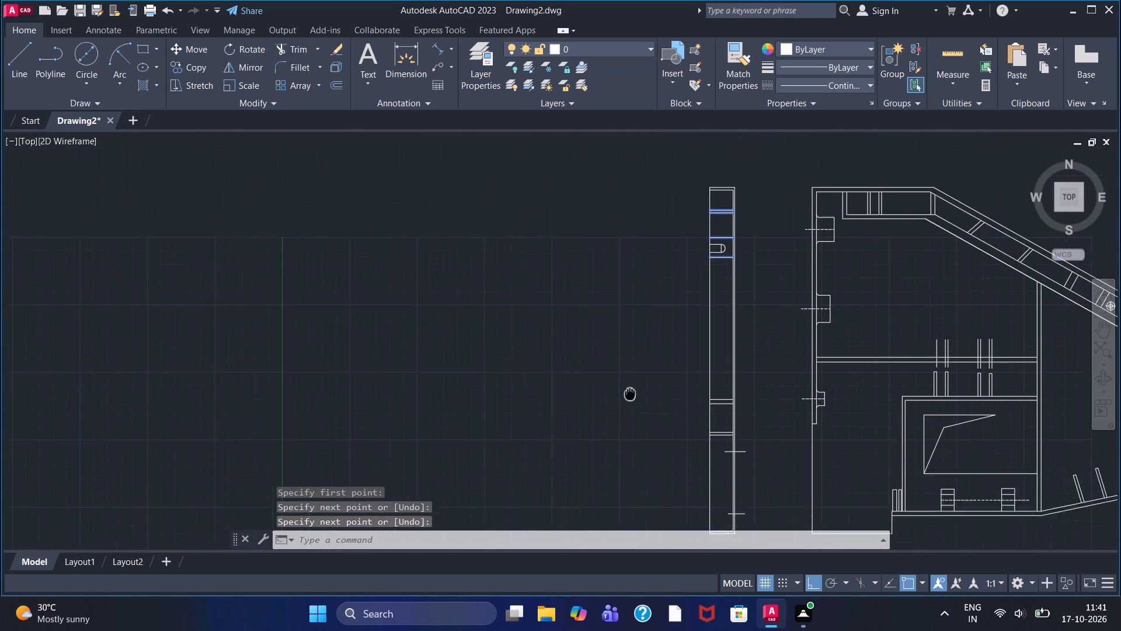
middle_drag(622, 408, 610, 428)
scroll(684, 264, up, 3)
click(634, 245)
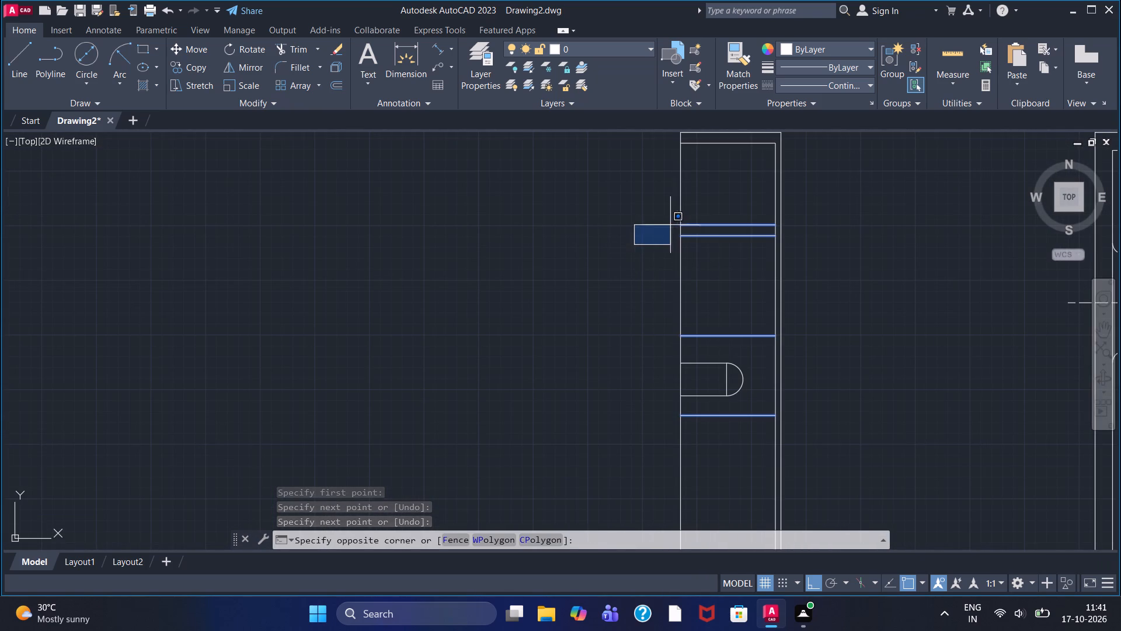
click(641, 223)
middle_drag(641, 222, 605, 334)
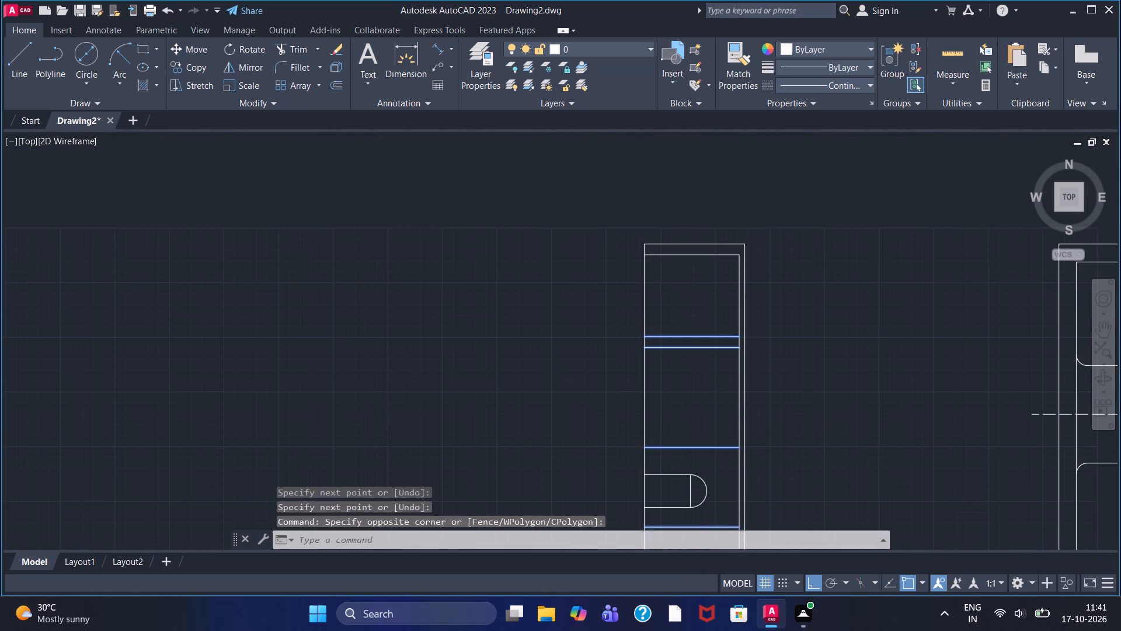
click(29, 63)
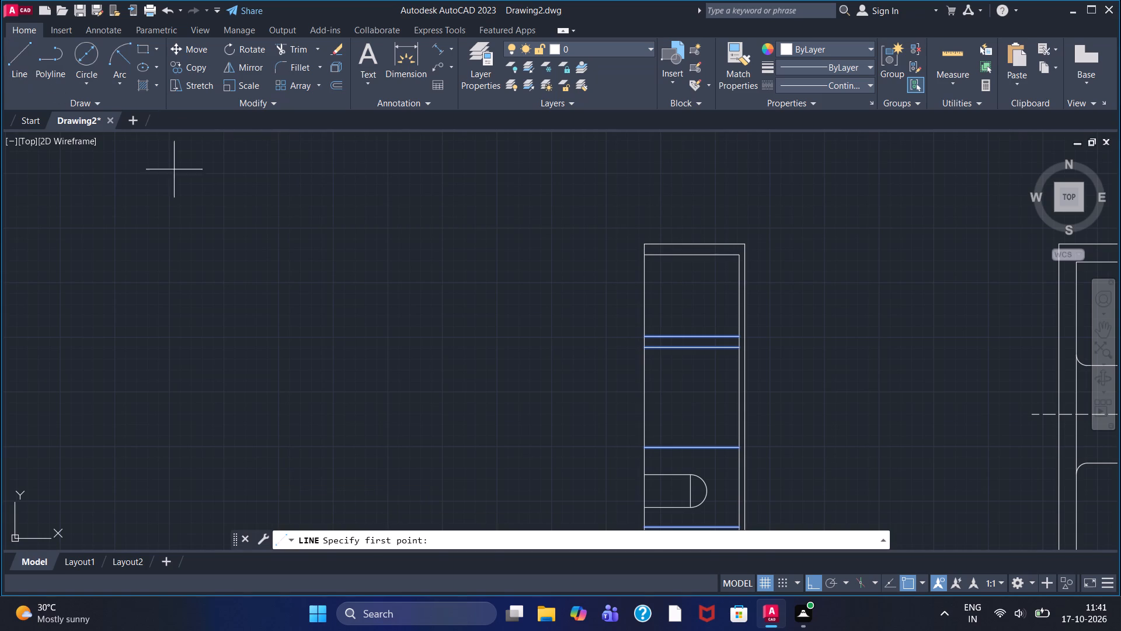
click(716, 282)
click(714, 216)
right_click(705, 208)
click(720, 211)
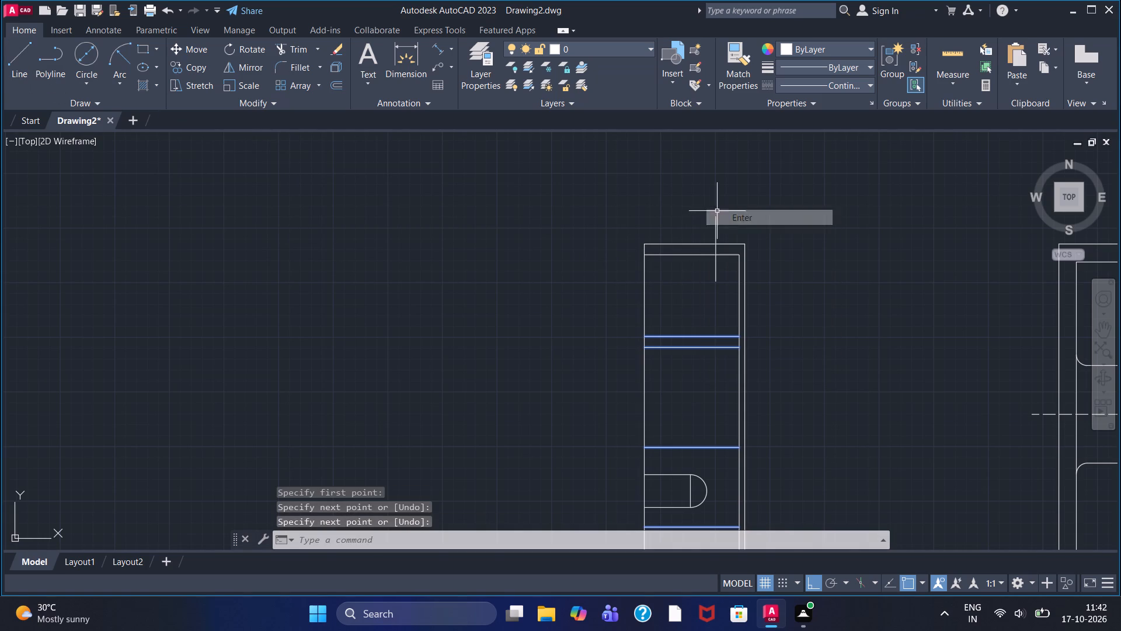
Trim the short vertical line's overhanging ends to the top band's two horizontal lines.
click(284, 50)
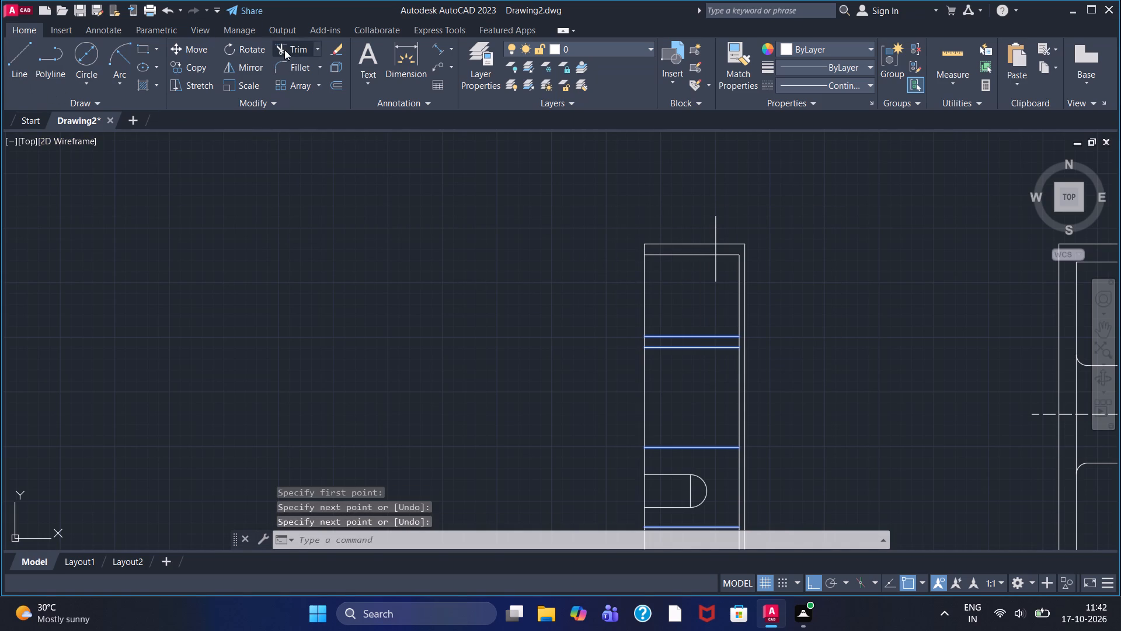
click(718, 223)
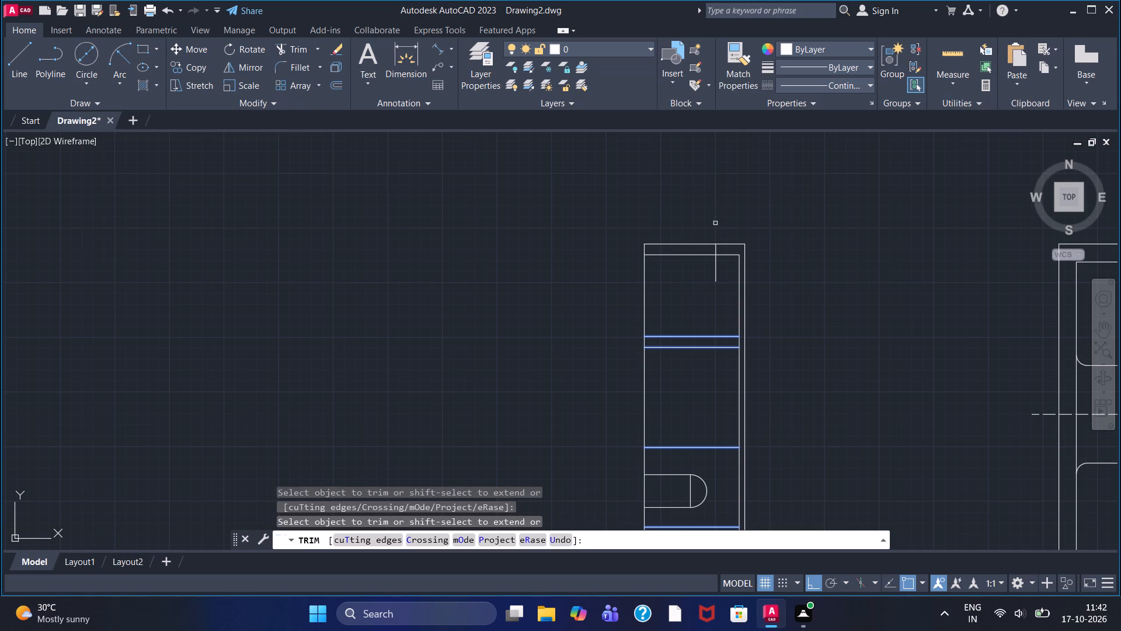
click(716, 266)
Trim away the inner right line between the two lines of the side view's uppermost strip, above the rounded slot.
scroll(738, 306, down, 2)
scroll(742, 325, up, 5)
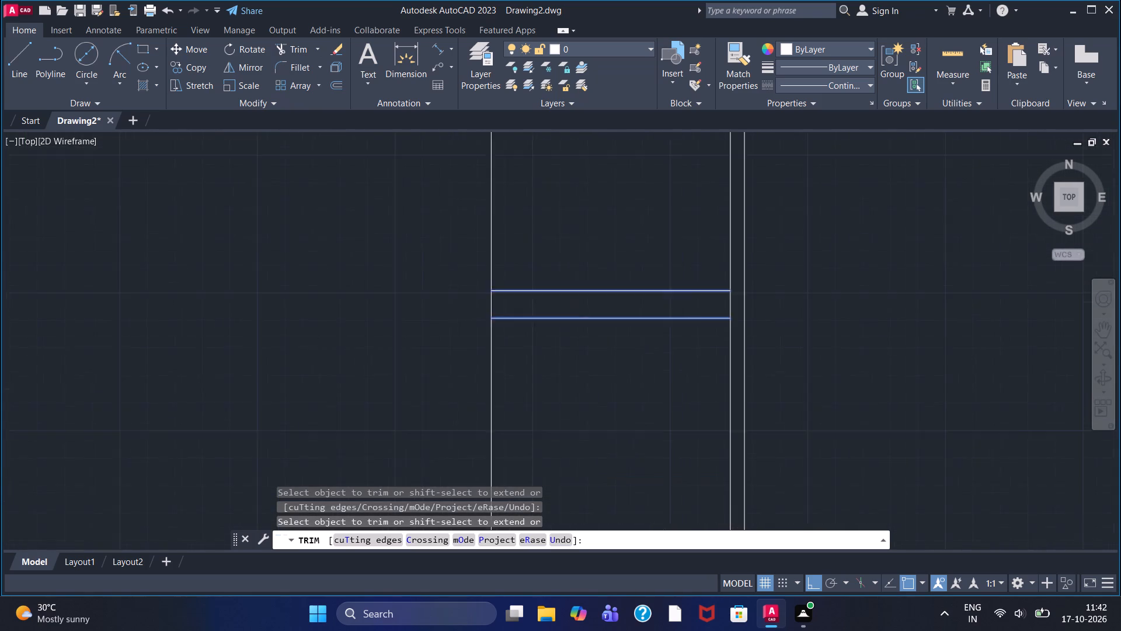
click(747, 292)
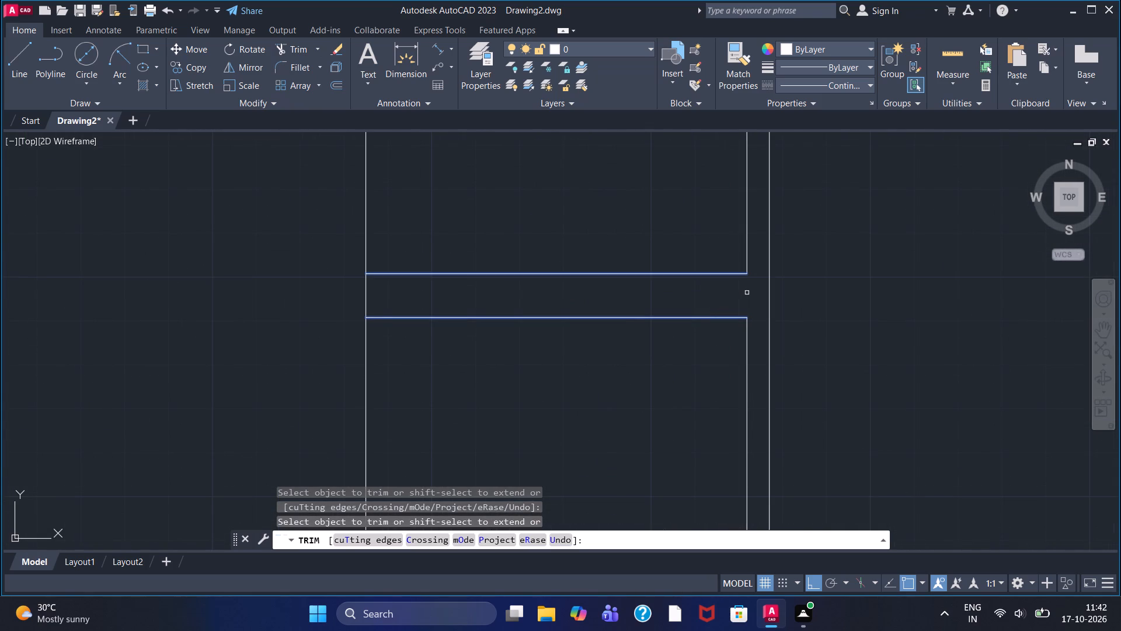
Trim away the inner right line between the lines of the 10-high strip and of the 16-high strip.
scroll(743, 376, up, 2)
scroll(729, 376, down, 1)
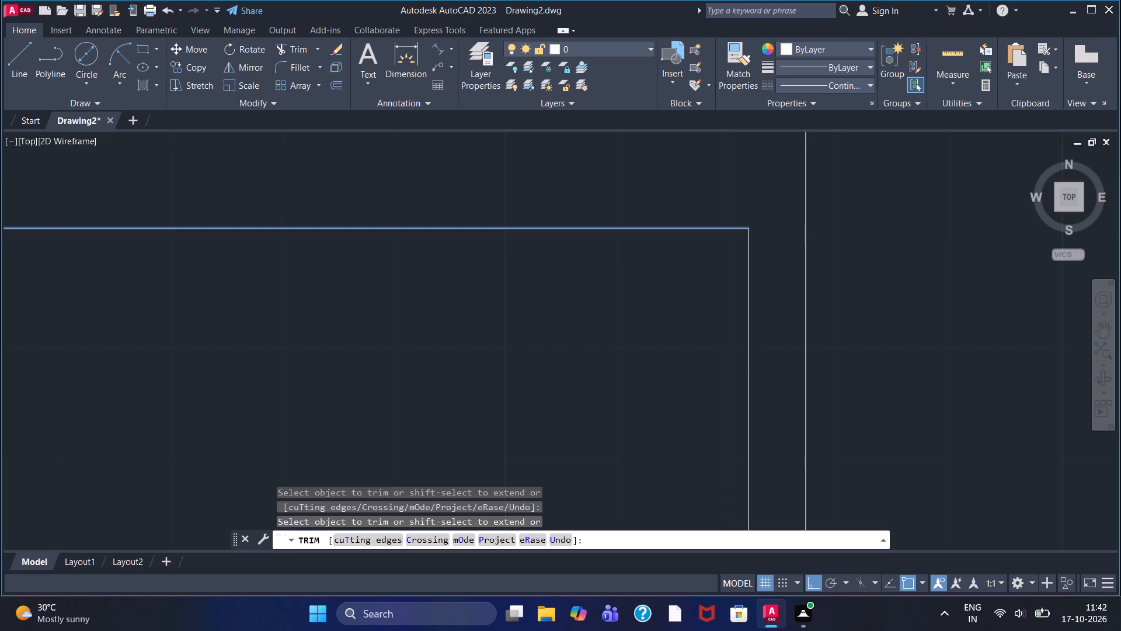
scroll(729, 376, down, 1)
scroll(666, 412, down, 1)
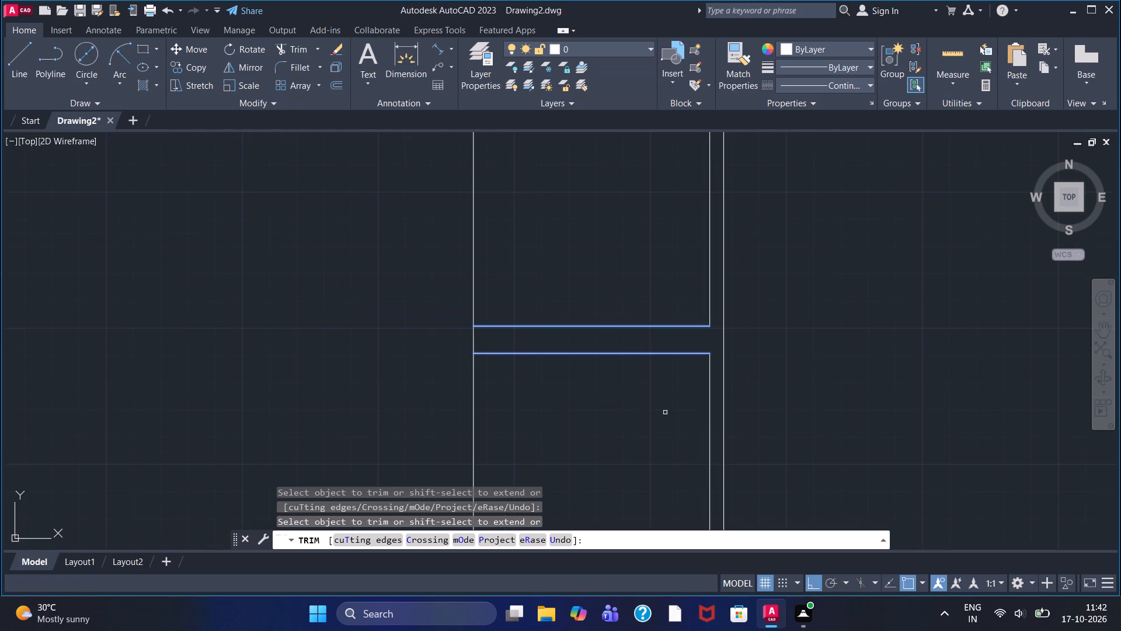
scroll(665, 412, down, 1)
middle_drag(664, 412, 615, 227)
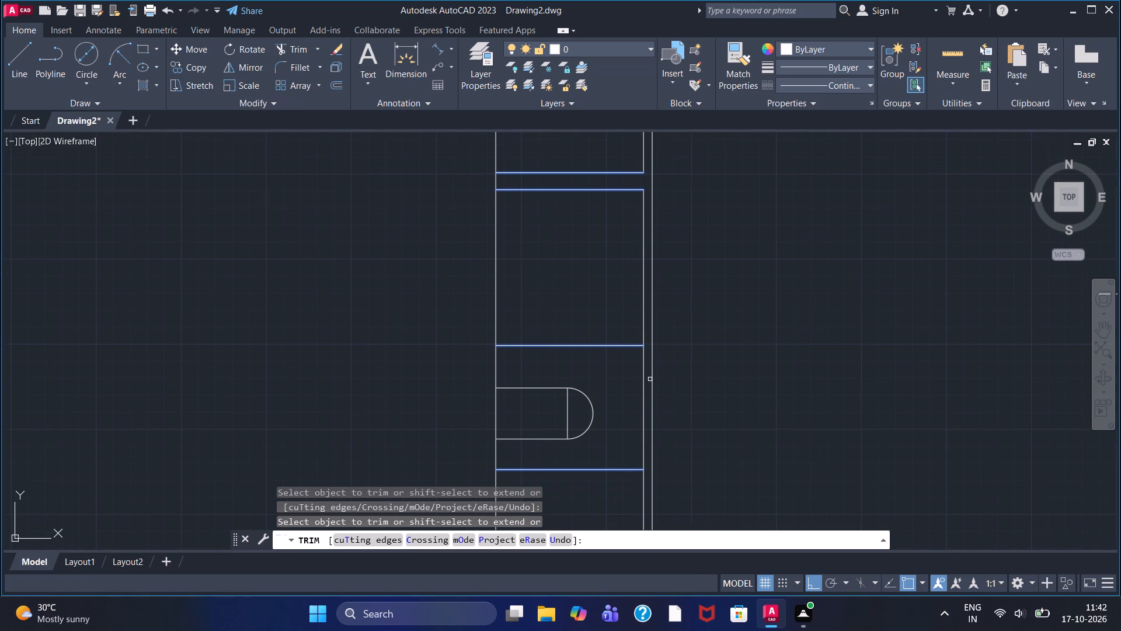
scroll(650, 379, down, 2)
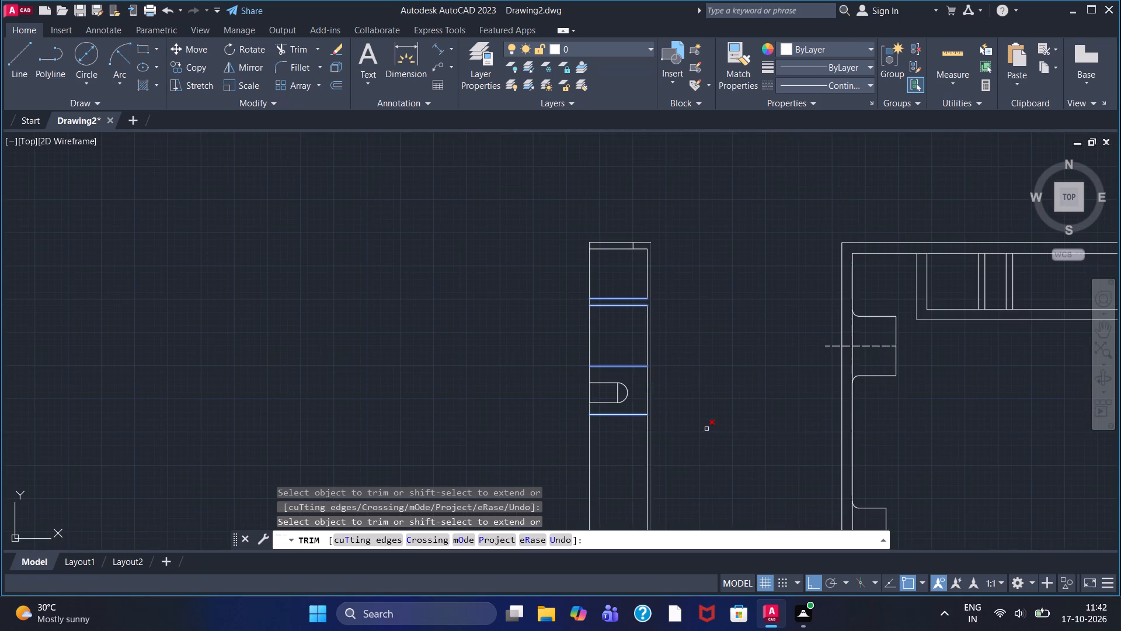
scroll(746, 424, down, 1)
middle_drag(736, 416, 694, 178)
scroll(694, 178, down, 1)
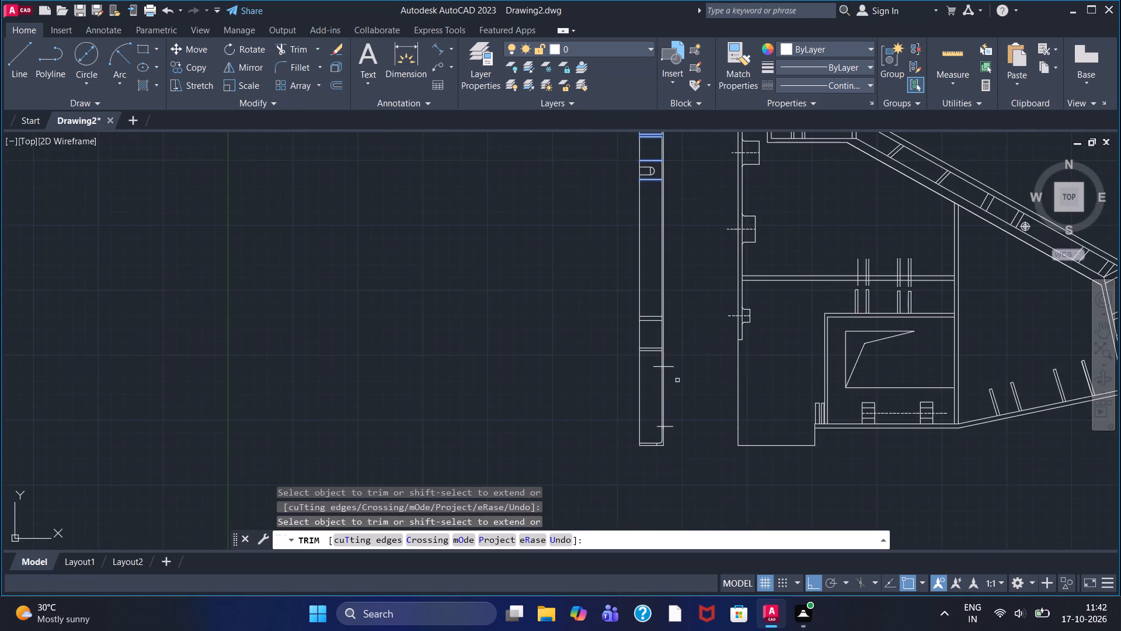
scroll(671, 374, up, 3)
scroll(640, 335, up, 3)
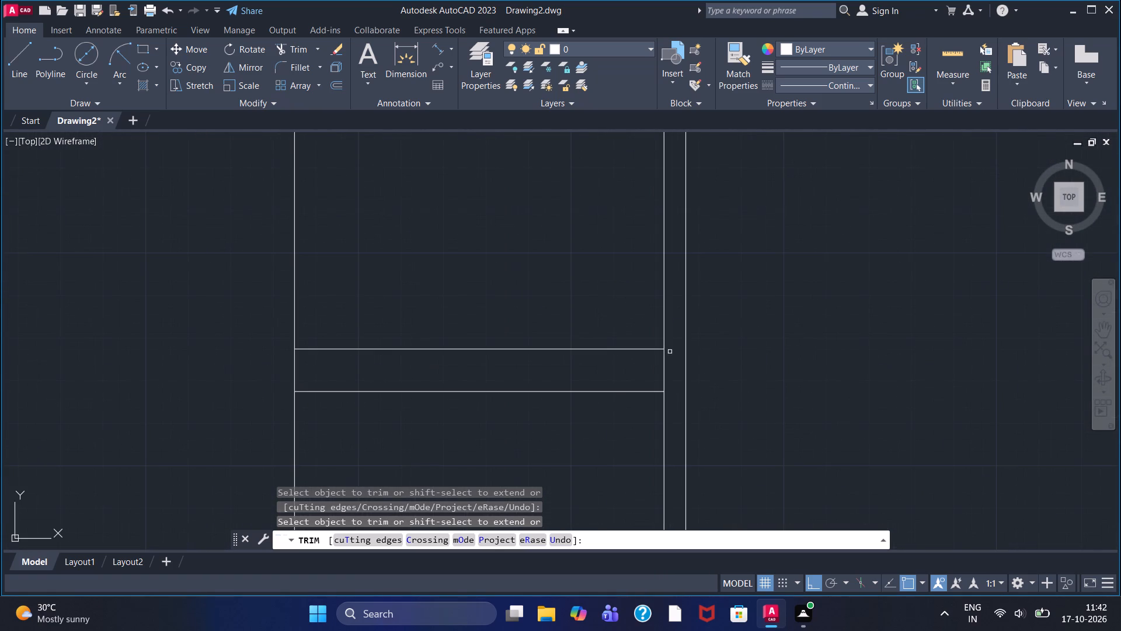
click(664, 362)
scroll(595, 224, down, 2)
middle_drag(582, 188, 585, 402)
click(623, 298)
Trim both overhanging ends of the short horizontal line below the 10-high strip to the right double line.
scroll(613, 426, down, 2)
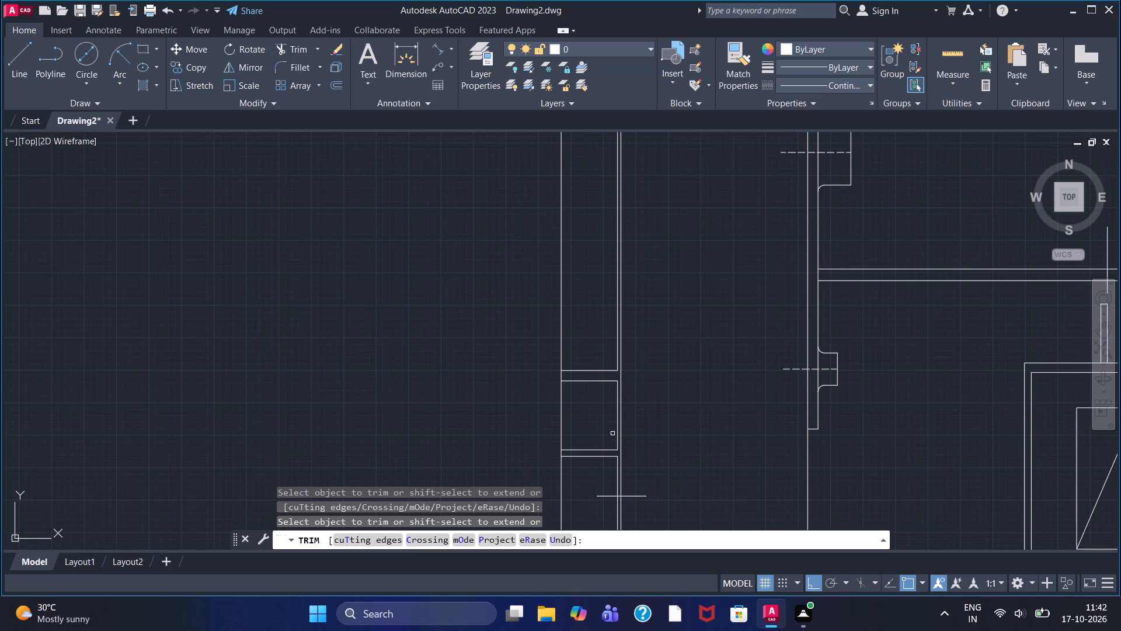
middle_drag(697, 427, 683, 226)
scroll(645, 311, up, 2)
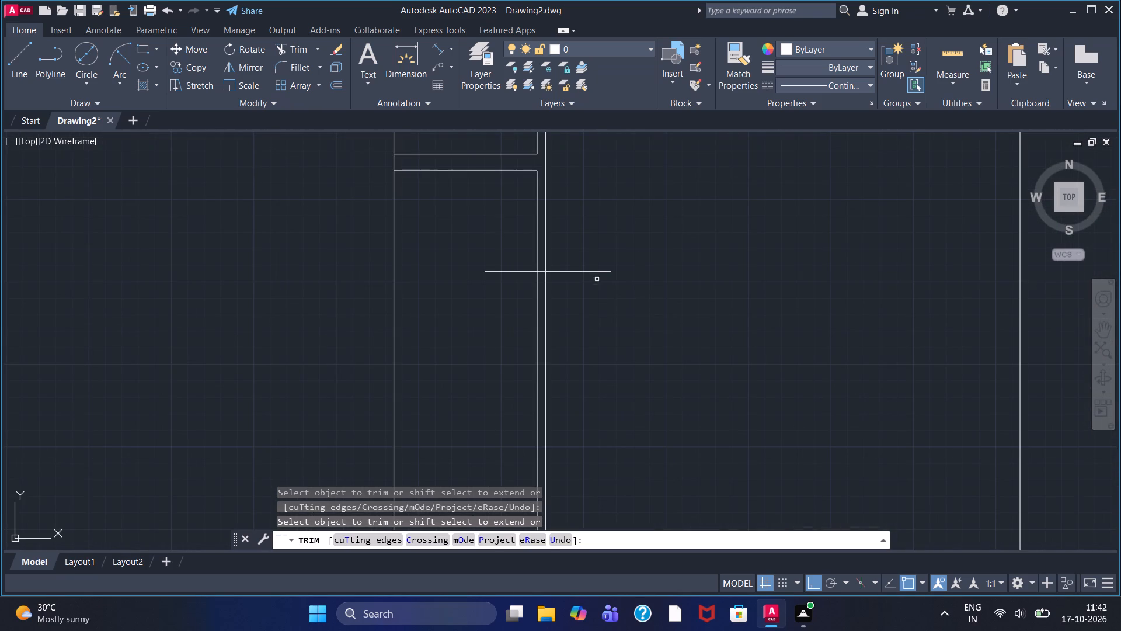
click(593, 271)
click(497, 272)
Trim the inner overhang of the short horizontal line above the side view's rounded bottom corner back to the right double line.
scroll(516, 379, down, 1)
middle_drag(611, 404, 691, 140)
click(632, 286)
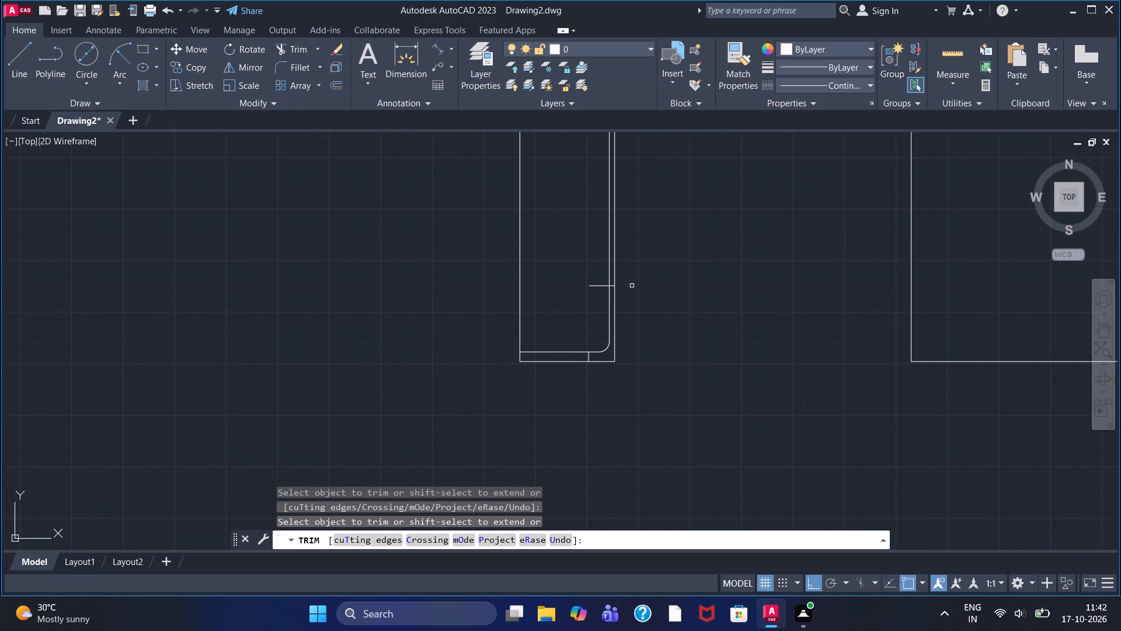
click(603, 288)
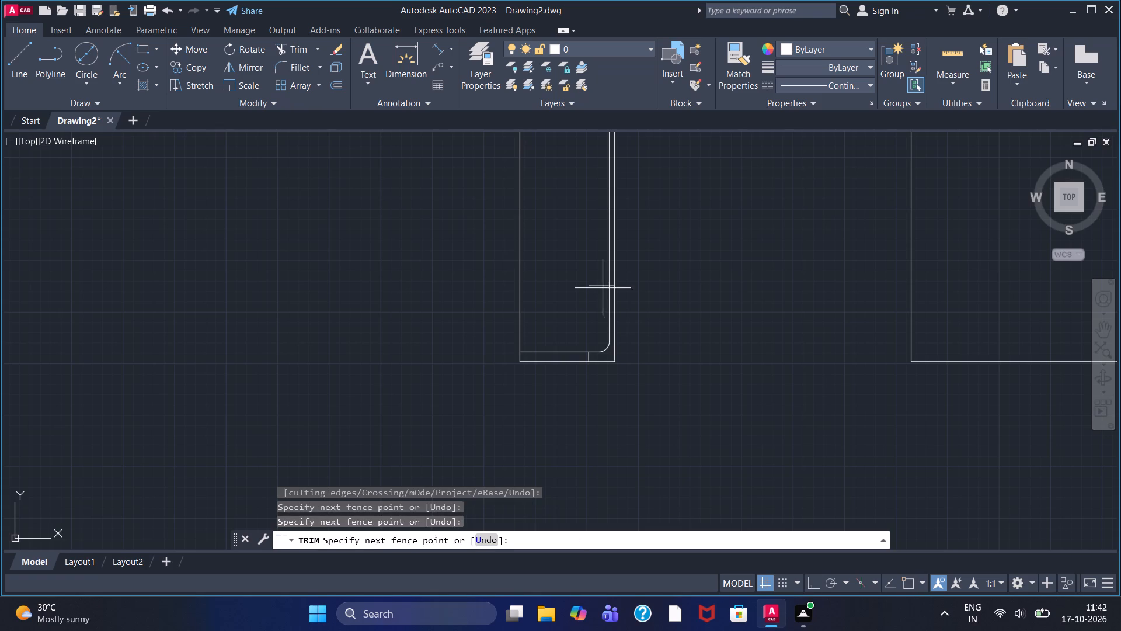
click(597, 269)
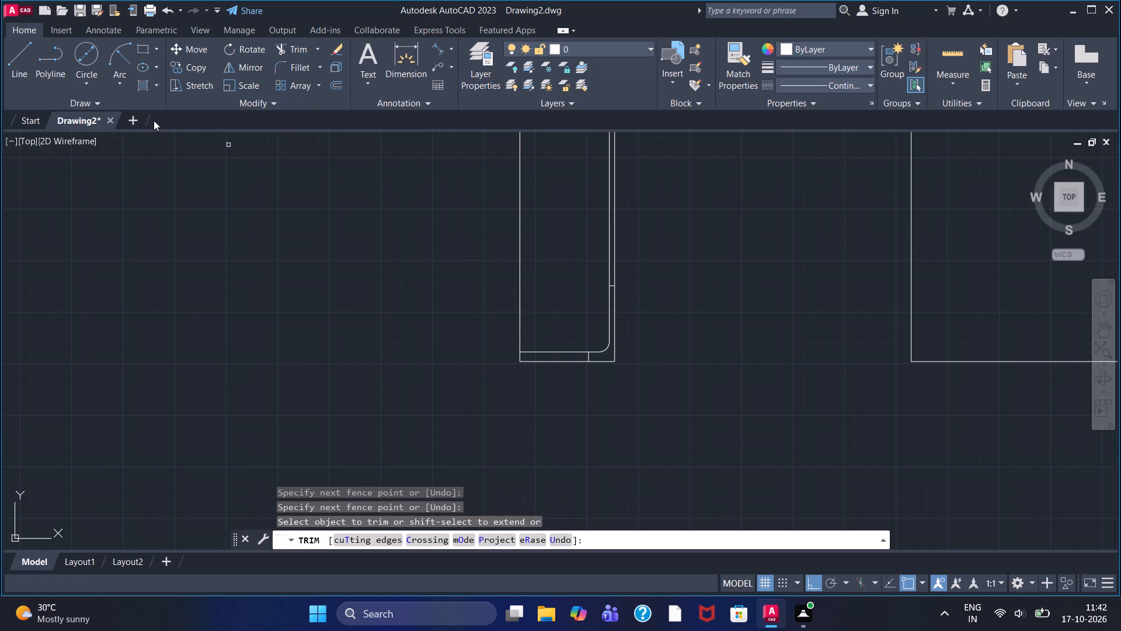
Hatch the side view's rounded bottom corner region between the two short division lines with the ANSI31 pattern.
scroll(307, 220, up, 2)
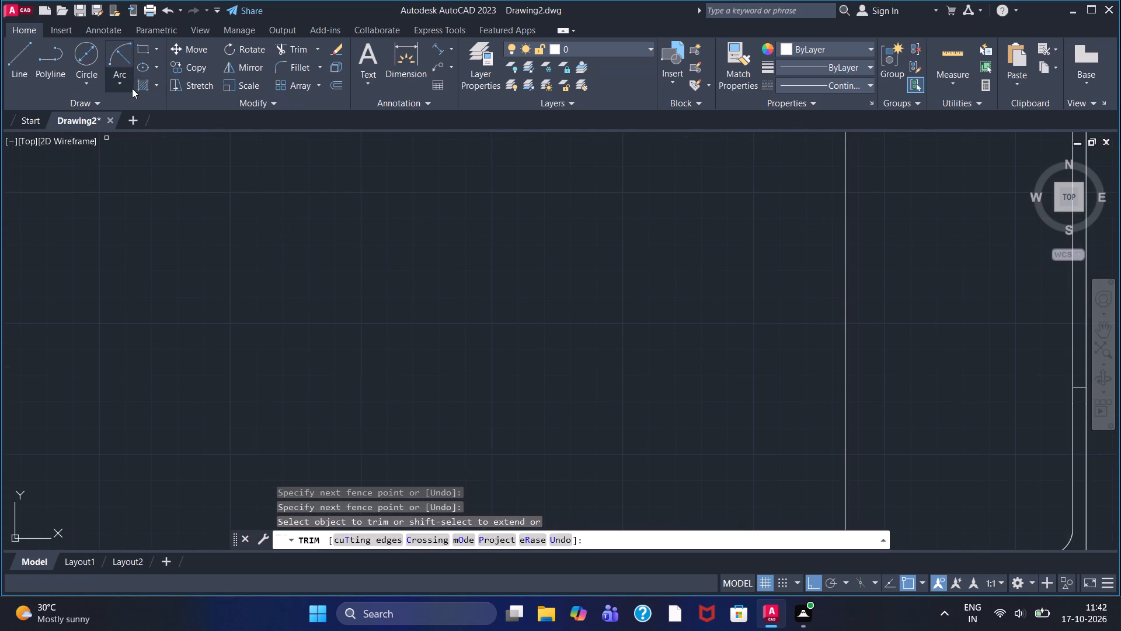
click(138, 84)
middle_drag(498, 377, 357, 102)
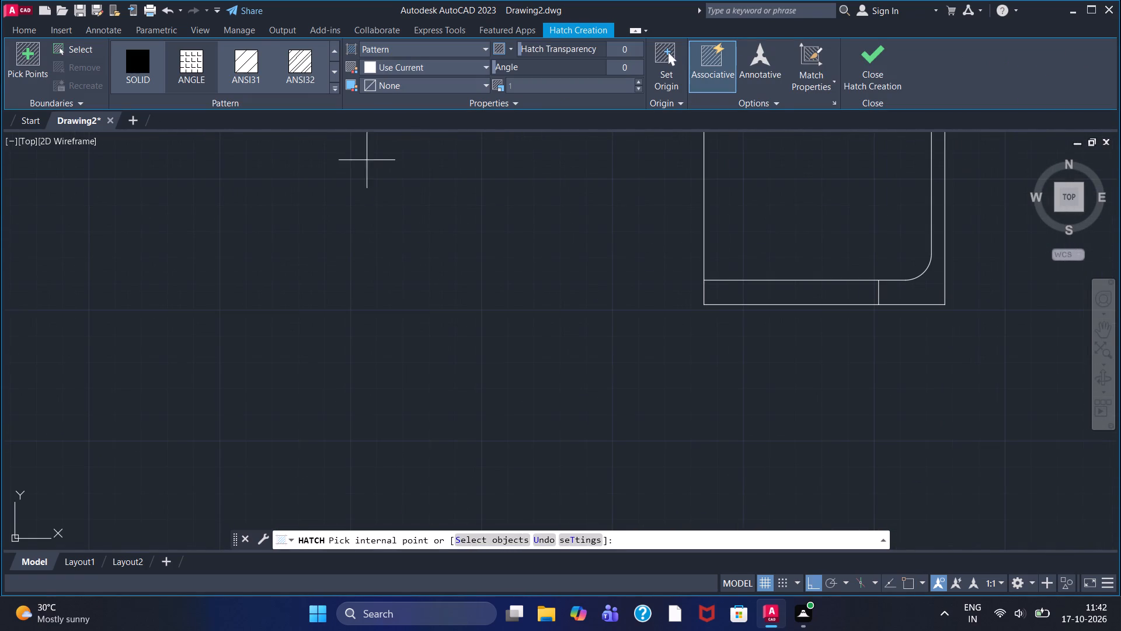
click(249, 64)
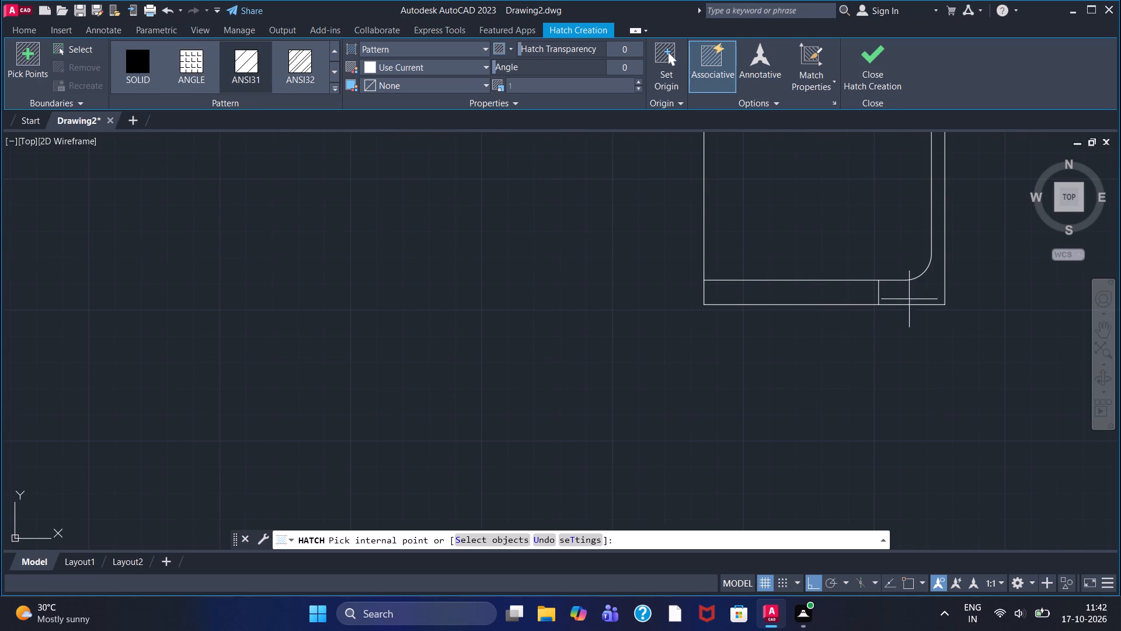
click(916, 296)
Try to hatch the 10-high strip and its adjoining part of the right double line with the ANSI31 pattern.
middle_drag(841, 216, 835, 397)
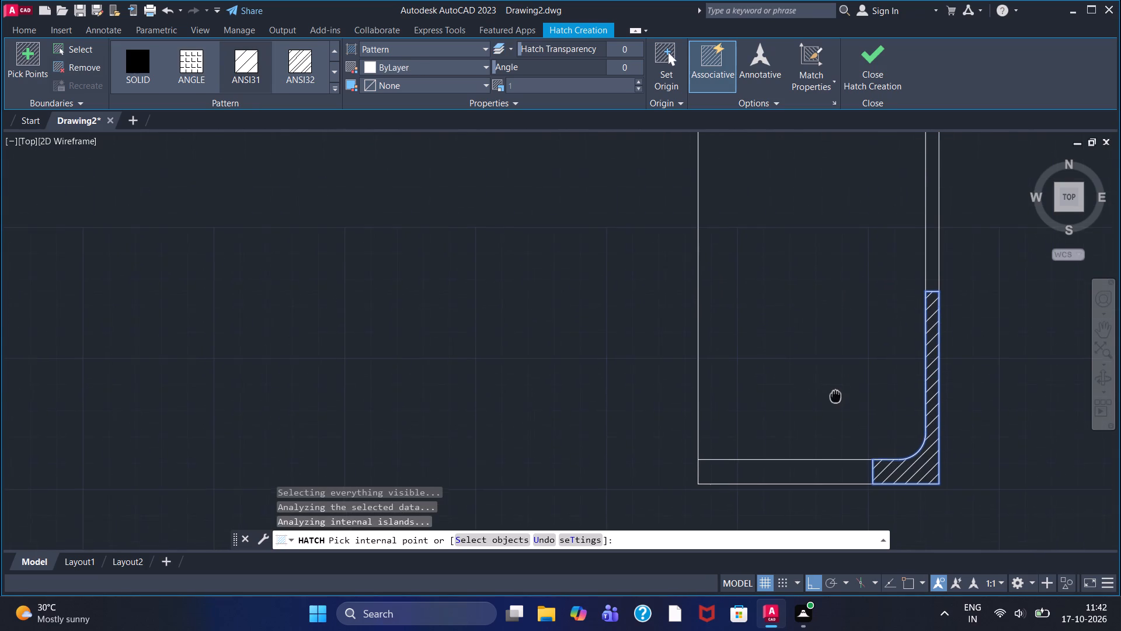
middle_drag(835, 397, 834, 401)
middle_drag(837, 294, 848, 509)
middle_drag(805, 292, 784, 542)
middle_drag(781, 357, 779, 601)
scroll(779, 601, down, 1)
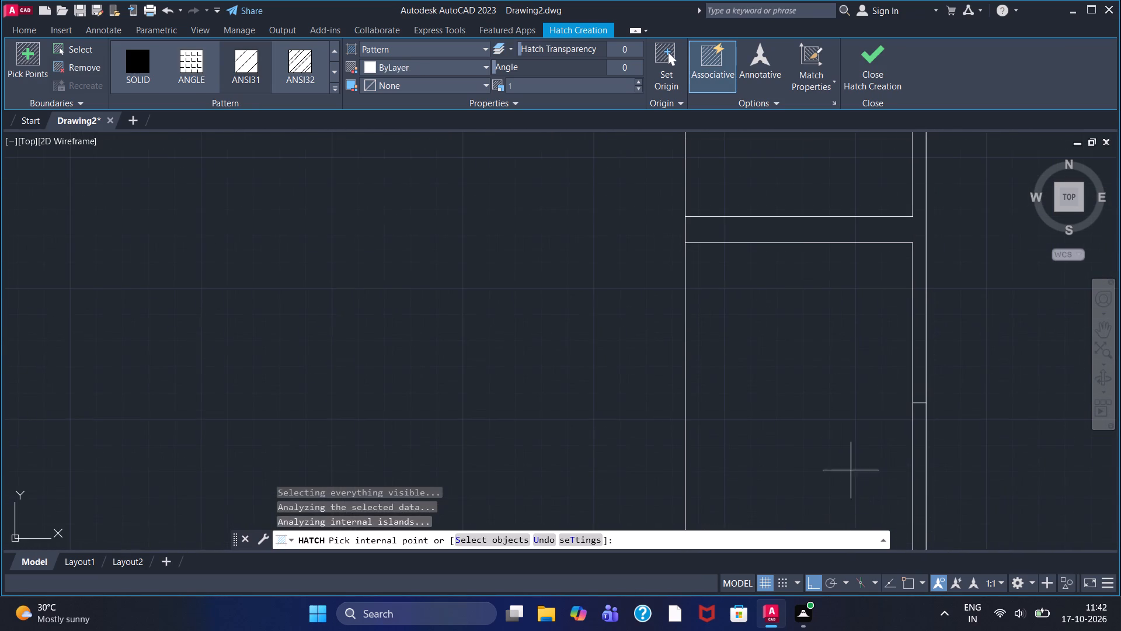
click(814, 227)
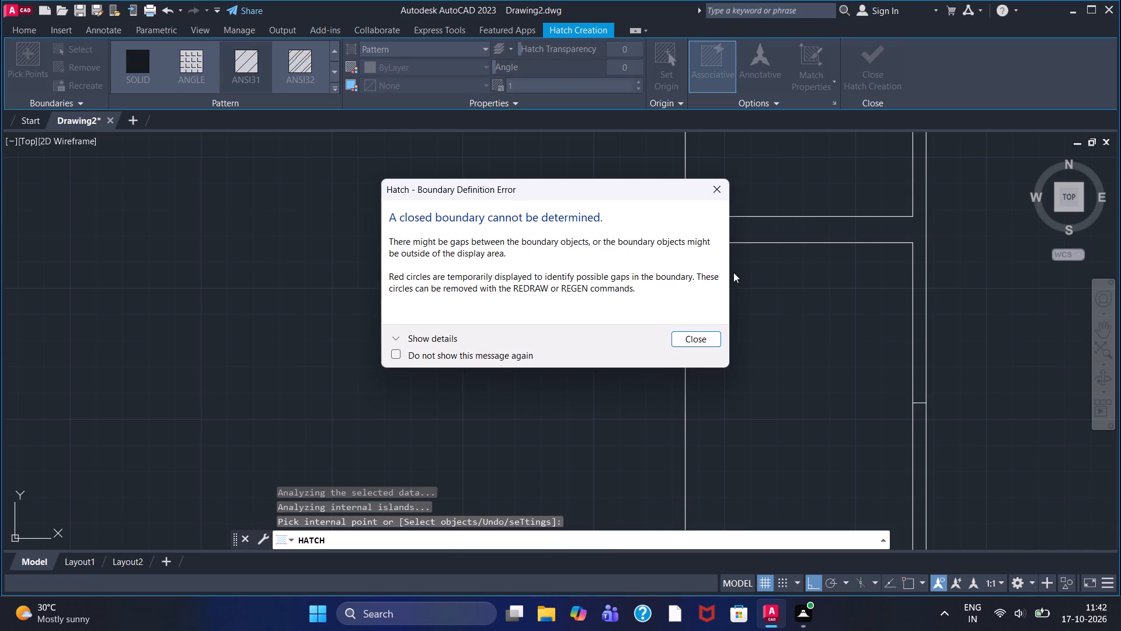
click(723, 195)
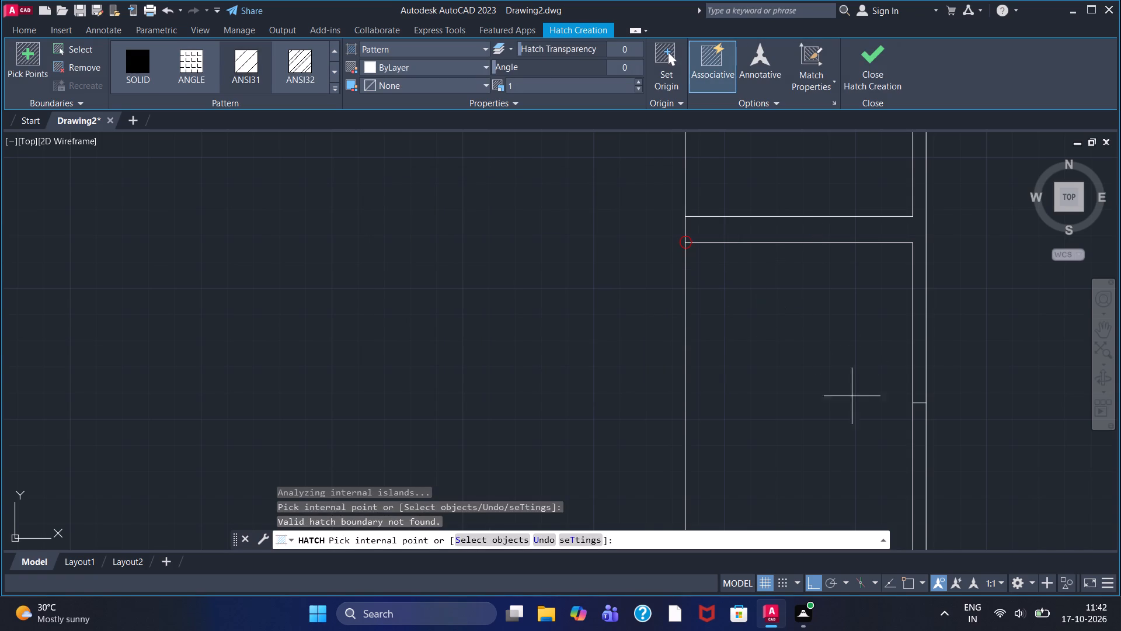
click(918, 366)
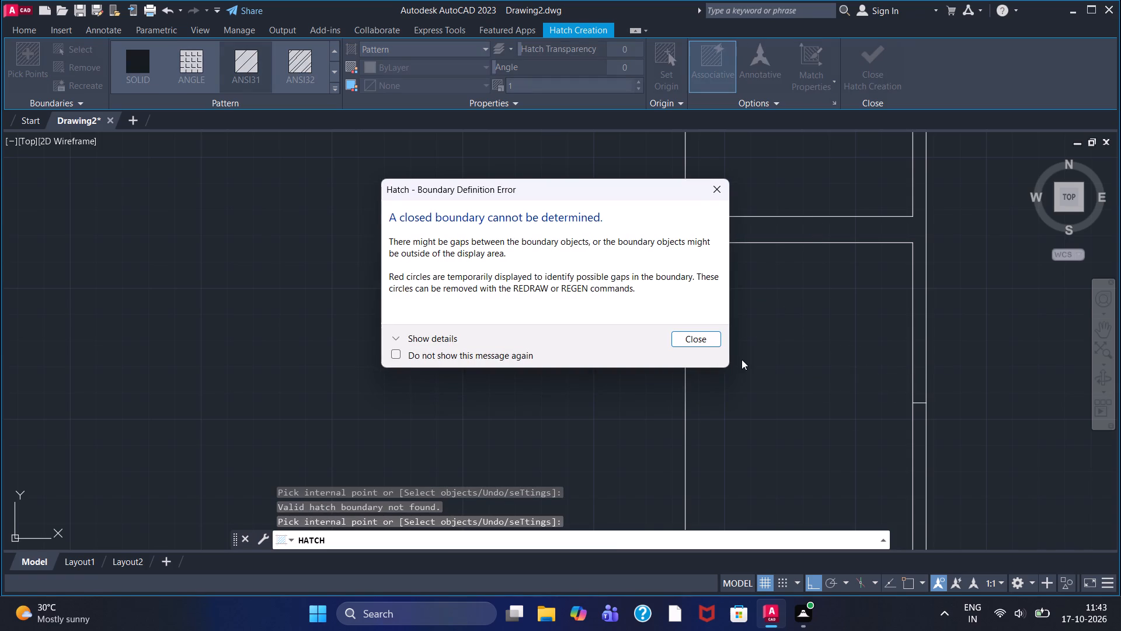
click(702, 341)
Examine the junction of the 10-high strip's lower line and the side view's left edge for a gap, and finish the hatch.
scroll(840, 333, down, 1)
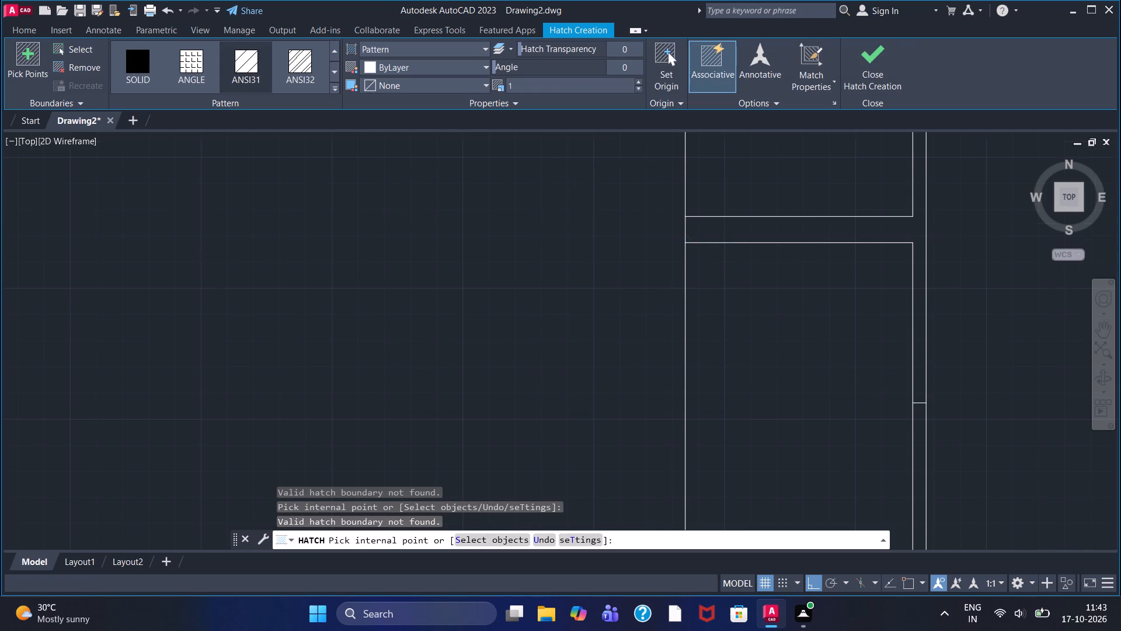
scroll(840, 333, down, 2)
scroll(827, 331, up, 4)
scroll(701, 320, up, 3)
scroll(736, 231, up, 3)
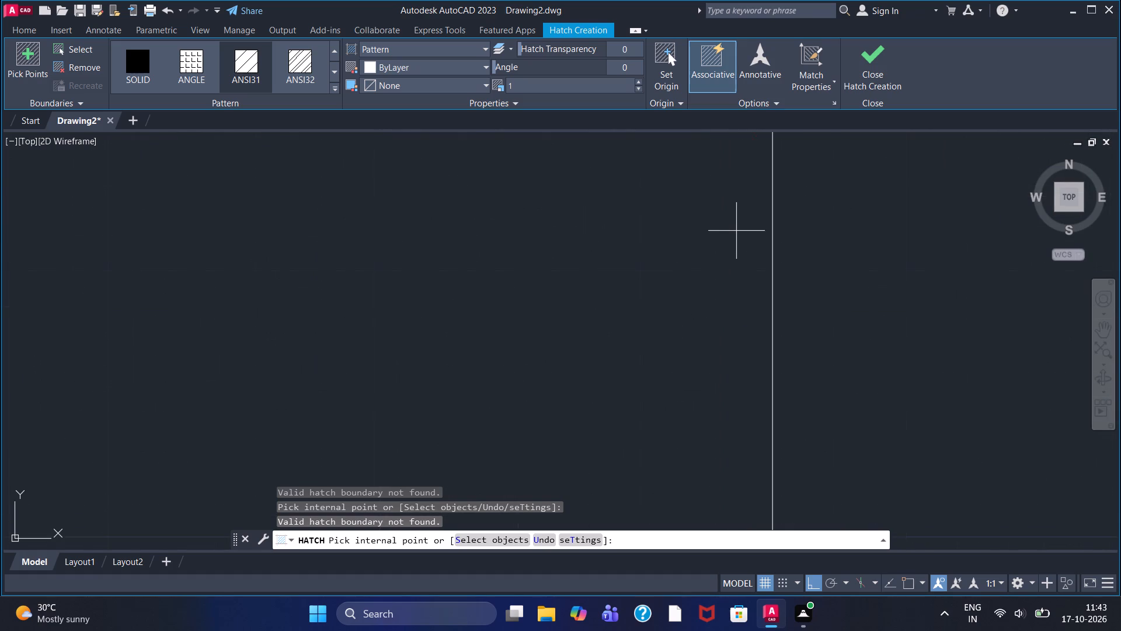
middle_drag(736, 229, 590, 576)
scroll(639, 444, up, 4)
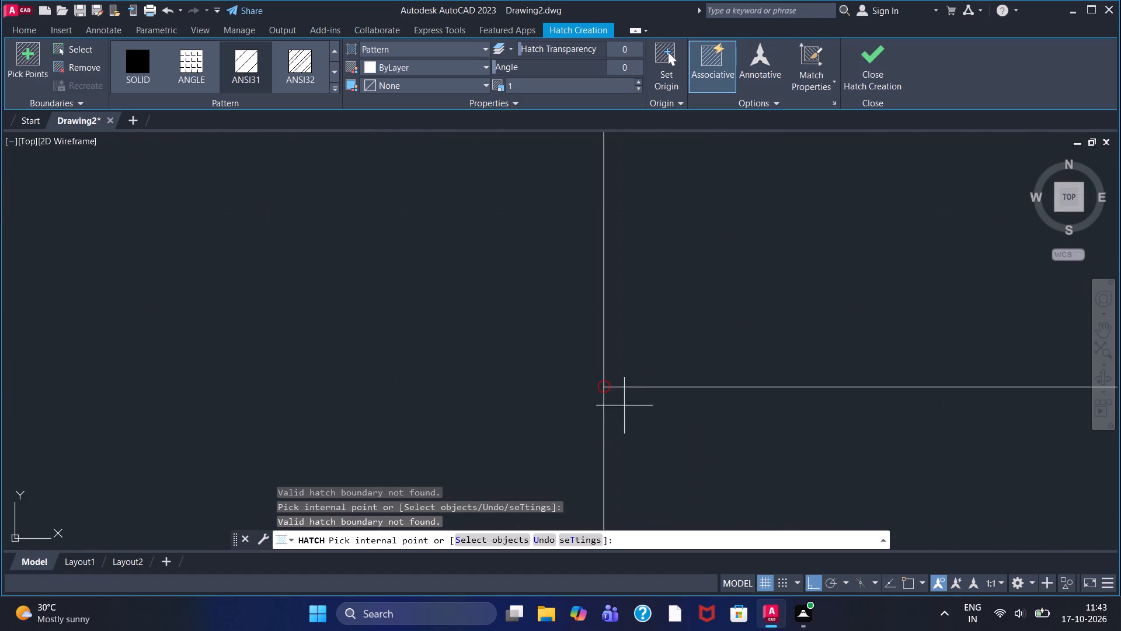
scroll(622, 401, up, 5)
scroll(250, 226, up, 2)
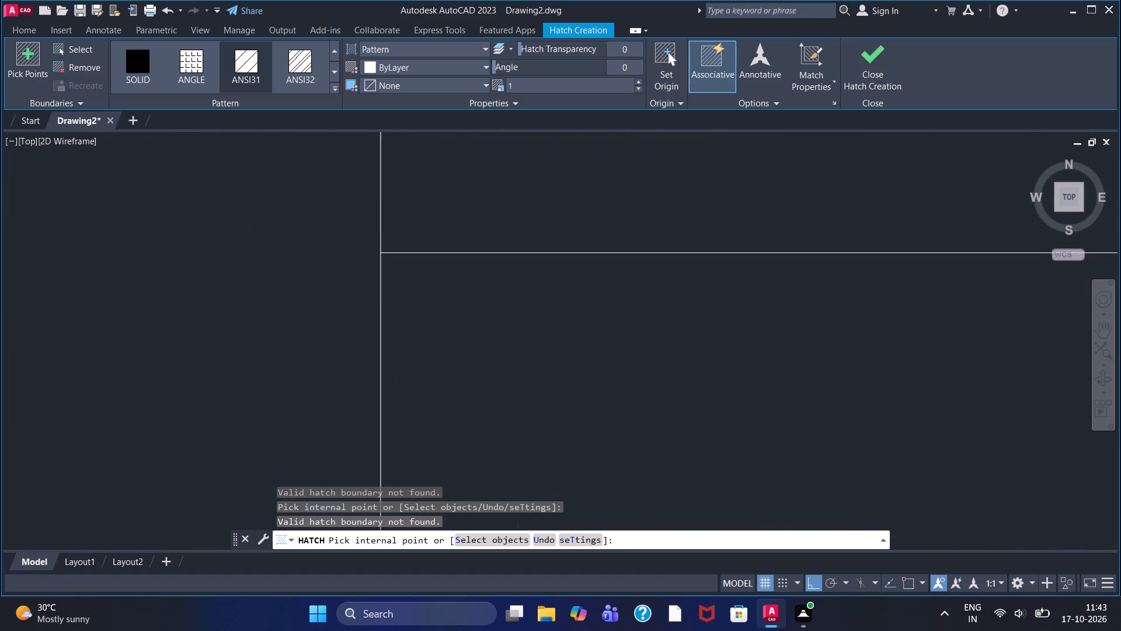
scroll(250, 226, up, 2)
scroll(250, 226, down, 6)
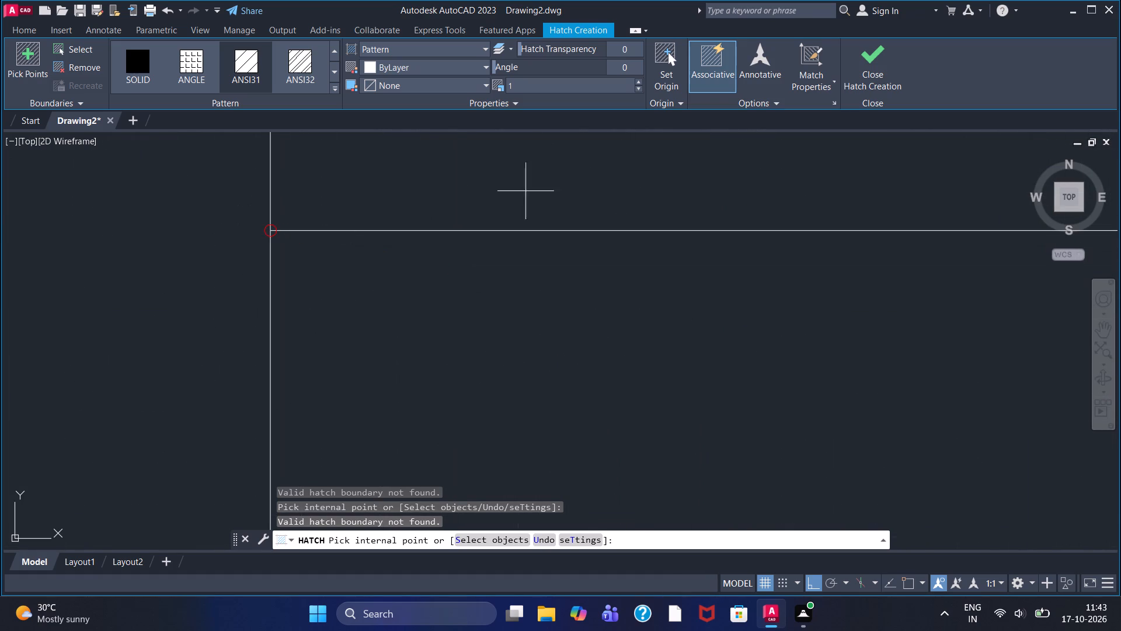
click(868, 75)
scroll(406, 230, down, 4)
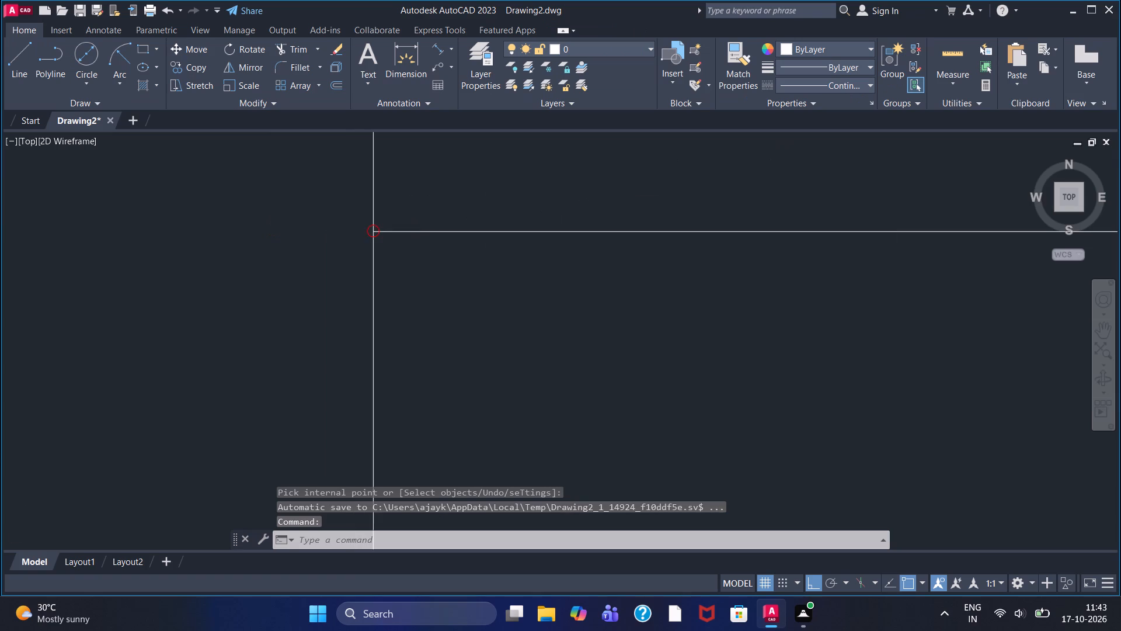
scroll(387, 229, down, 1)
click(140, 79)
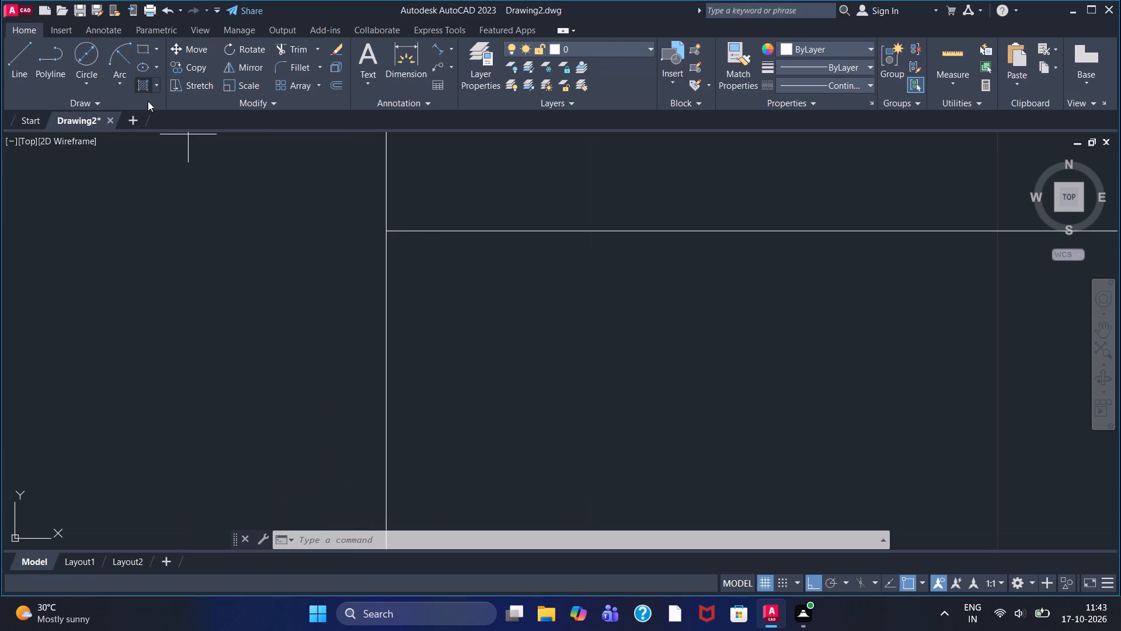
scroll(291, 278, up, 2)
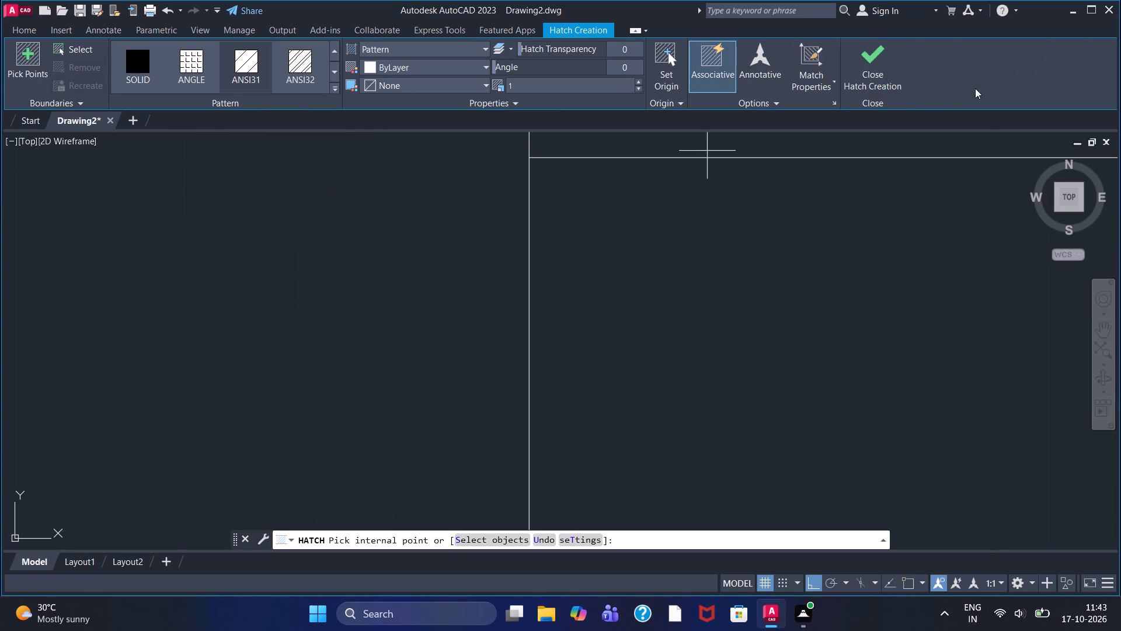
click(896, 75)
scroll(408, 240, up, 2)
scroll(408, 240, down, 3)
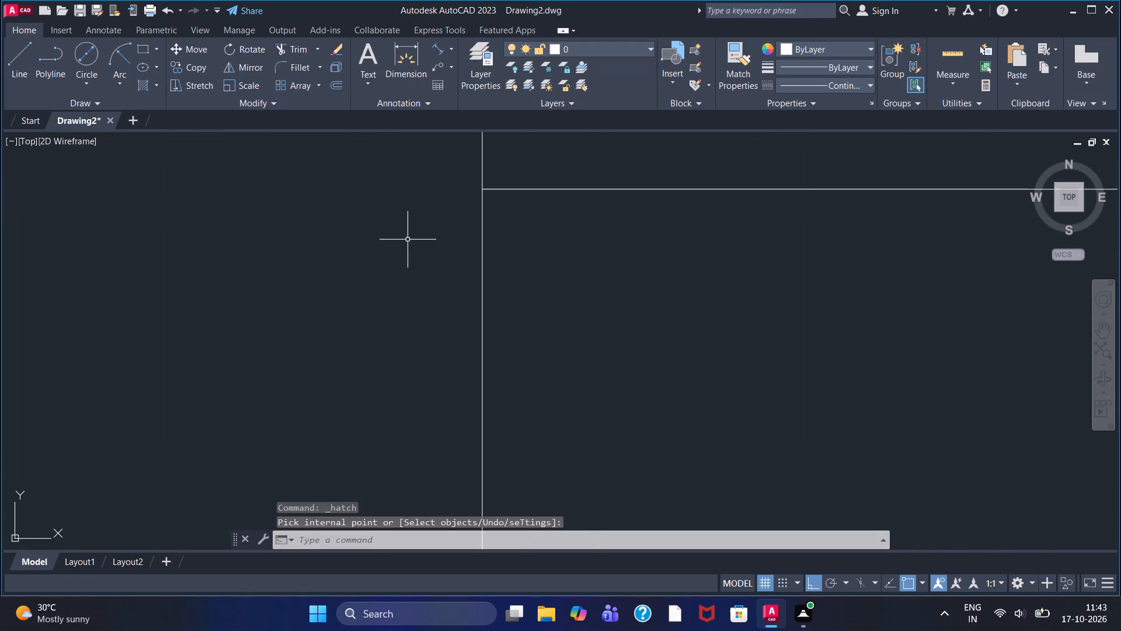
Draw a short horizontal line outward to the left from where the 10-high strip's lower line meets the side view's left edge.
scroll(408, 240, down, 8)
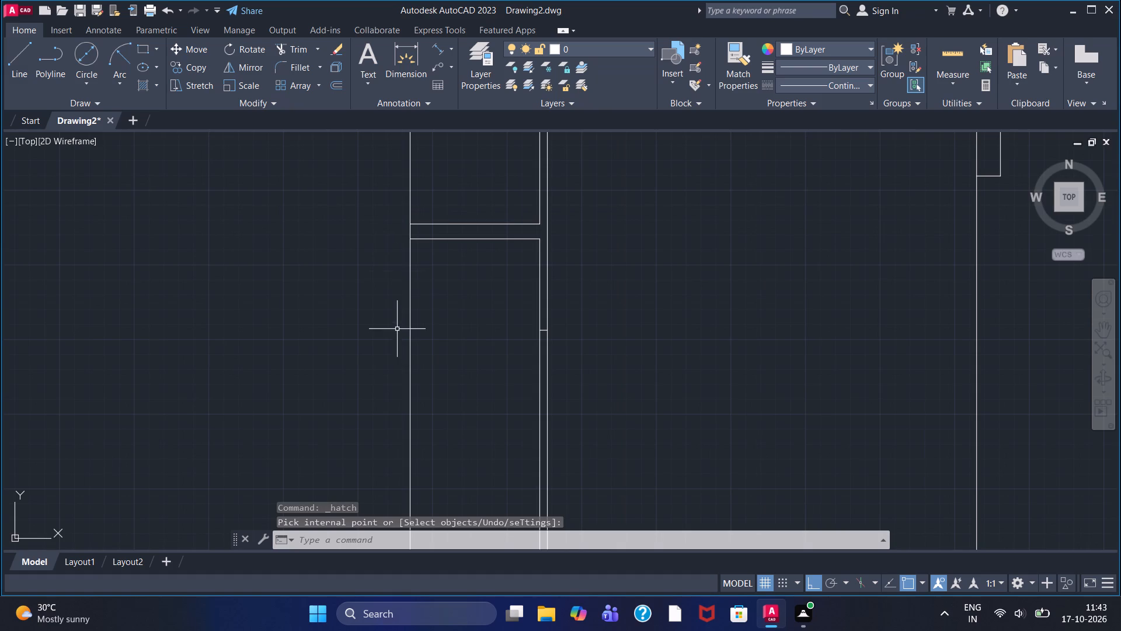
click(16, 75)
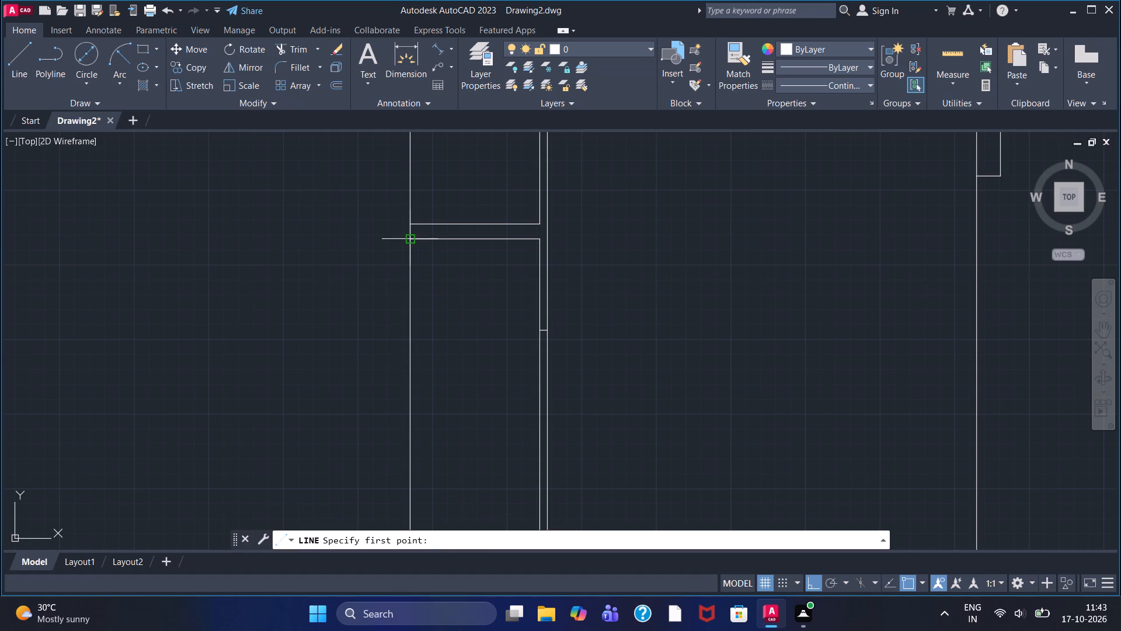
click(414, 237)
click(349, 249)
right_click(347, 248)
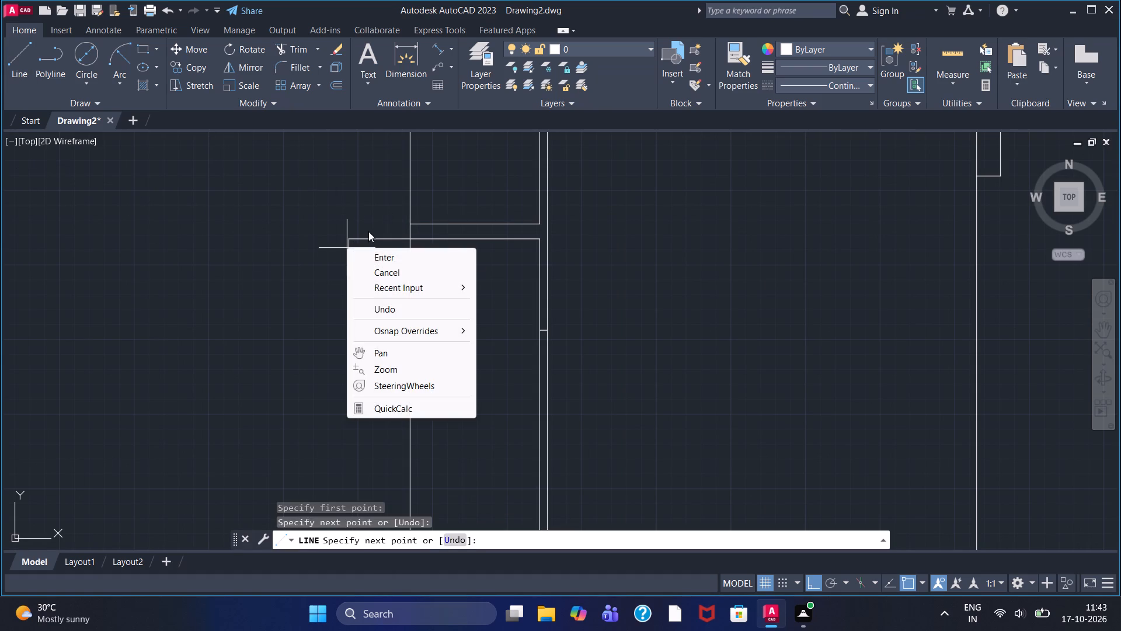
click(368, 252)
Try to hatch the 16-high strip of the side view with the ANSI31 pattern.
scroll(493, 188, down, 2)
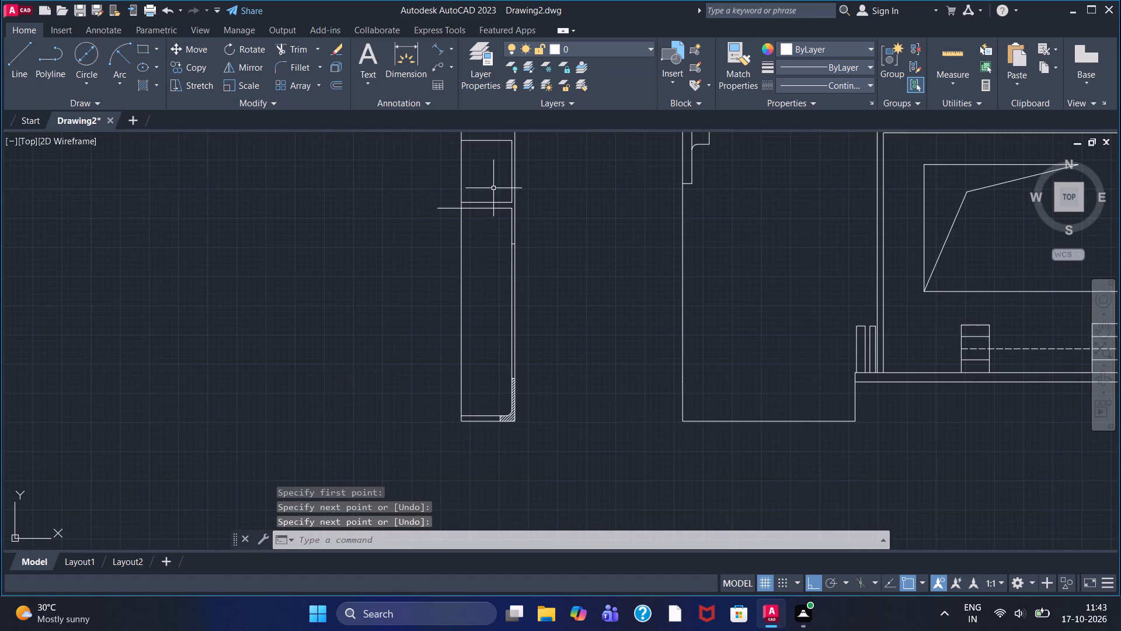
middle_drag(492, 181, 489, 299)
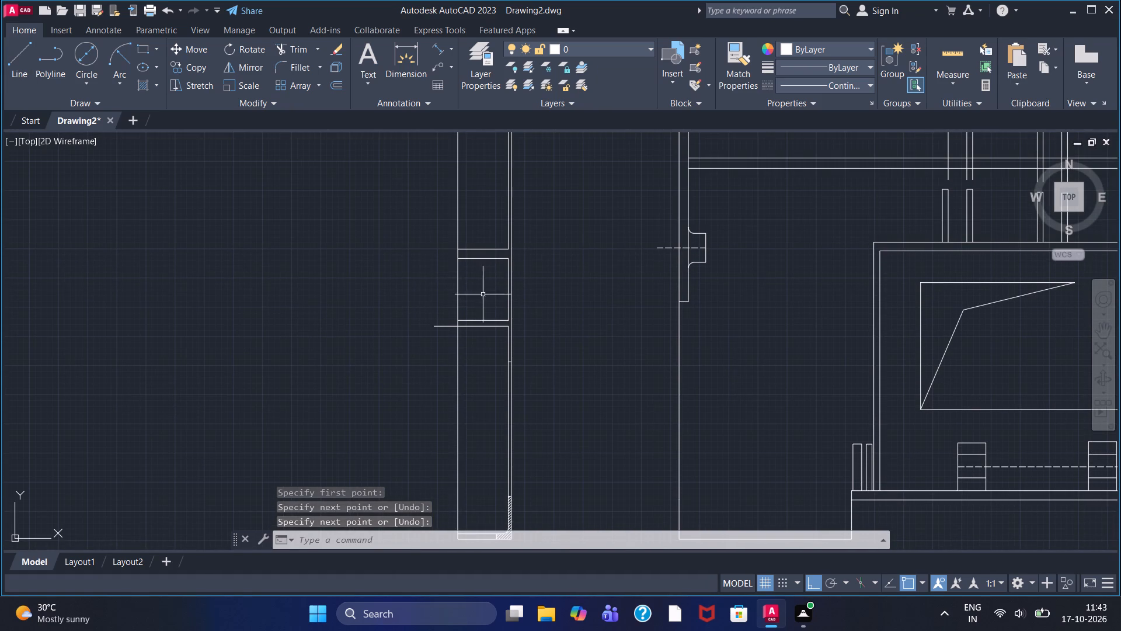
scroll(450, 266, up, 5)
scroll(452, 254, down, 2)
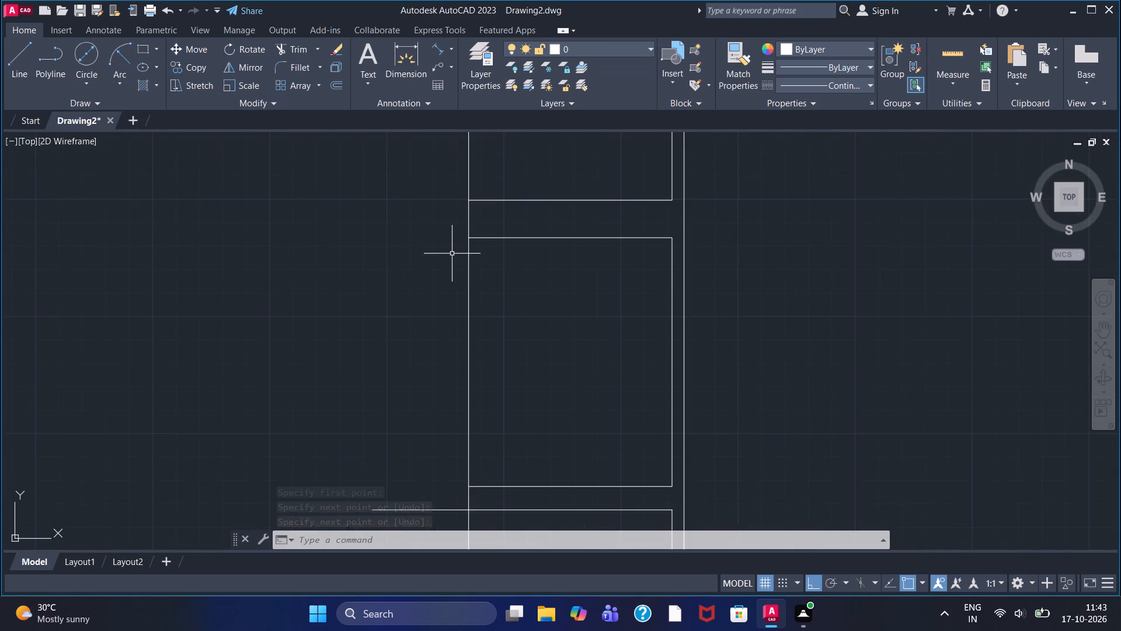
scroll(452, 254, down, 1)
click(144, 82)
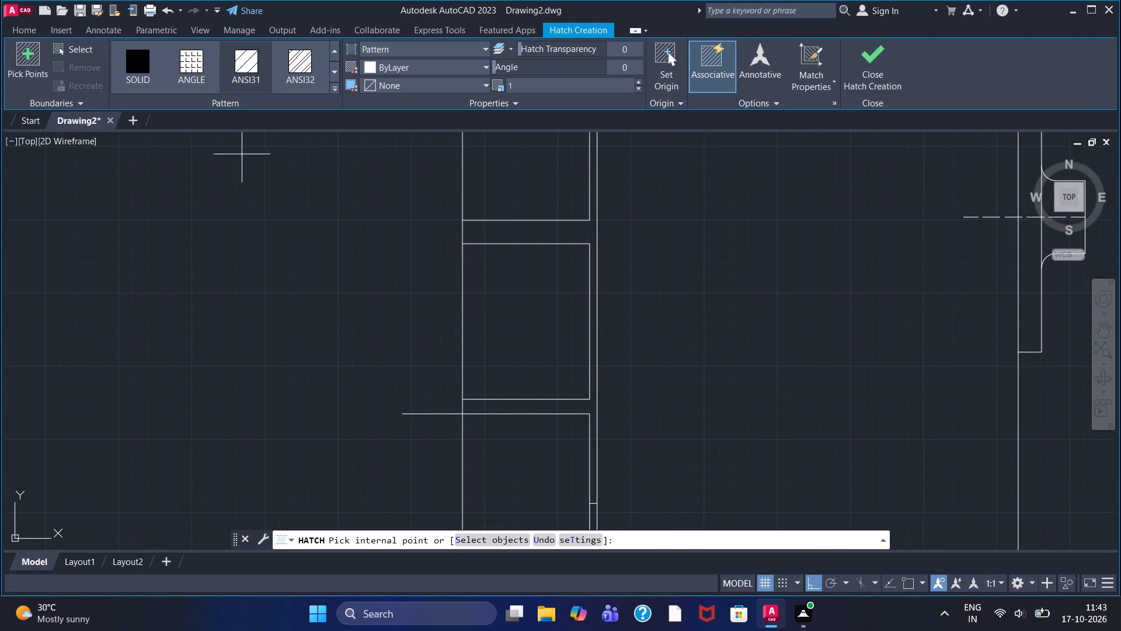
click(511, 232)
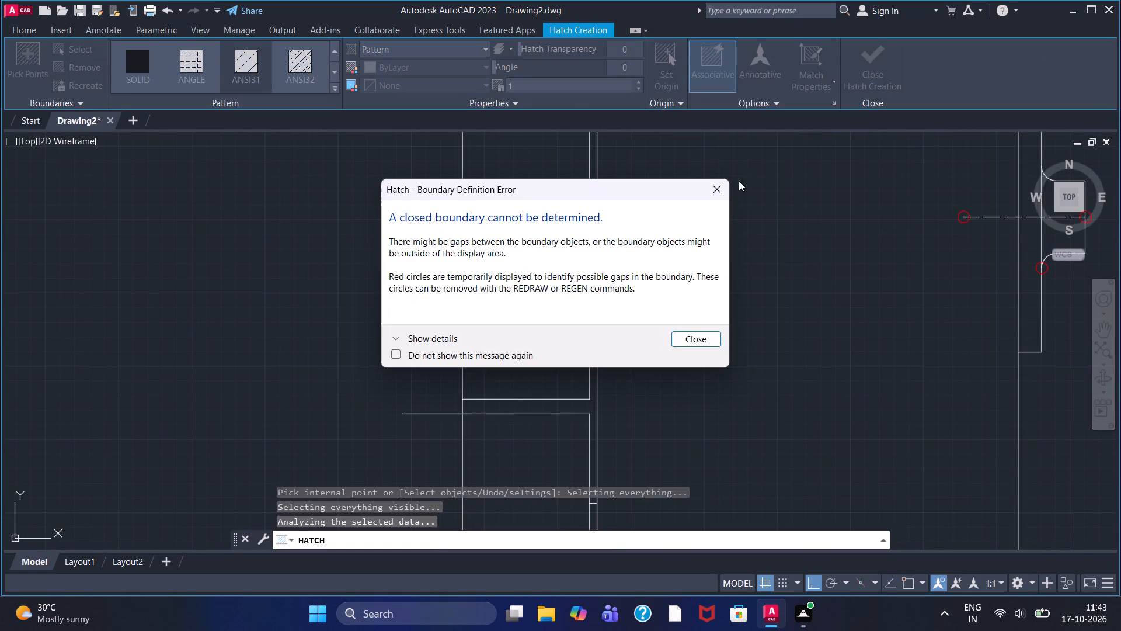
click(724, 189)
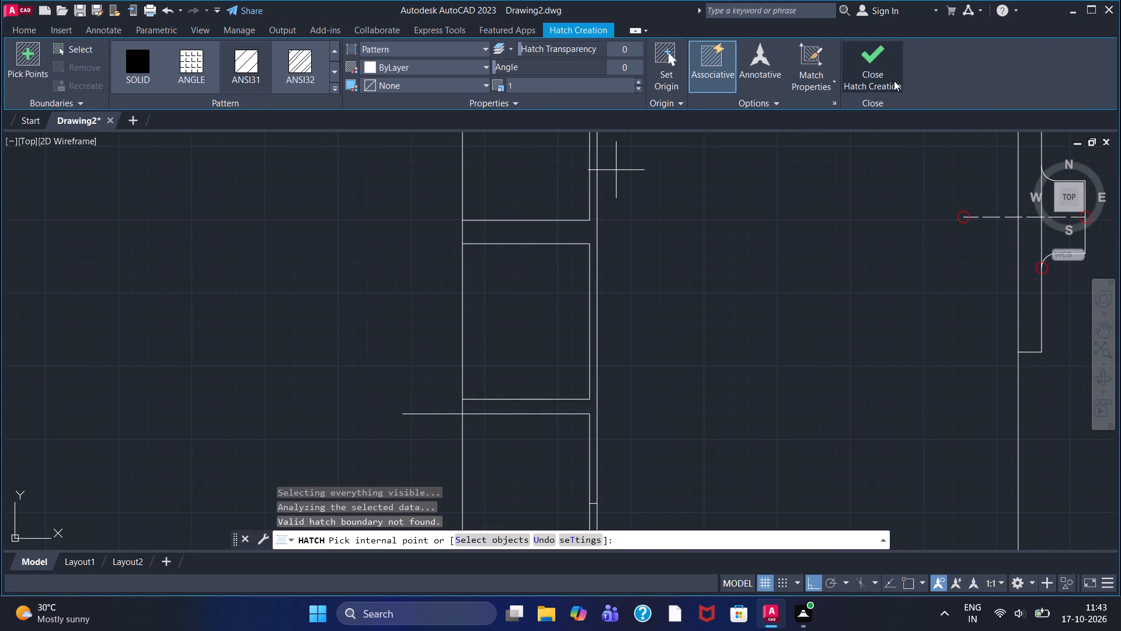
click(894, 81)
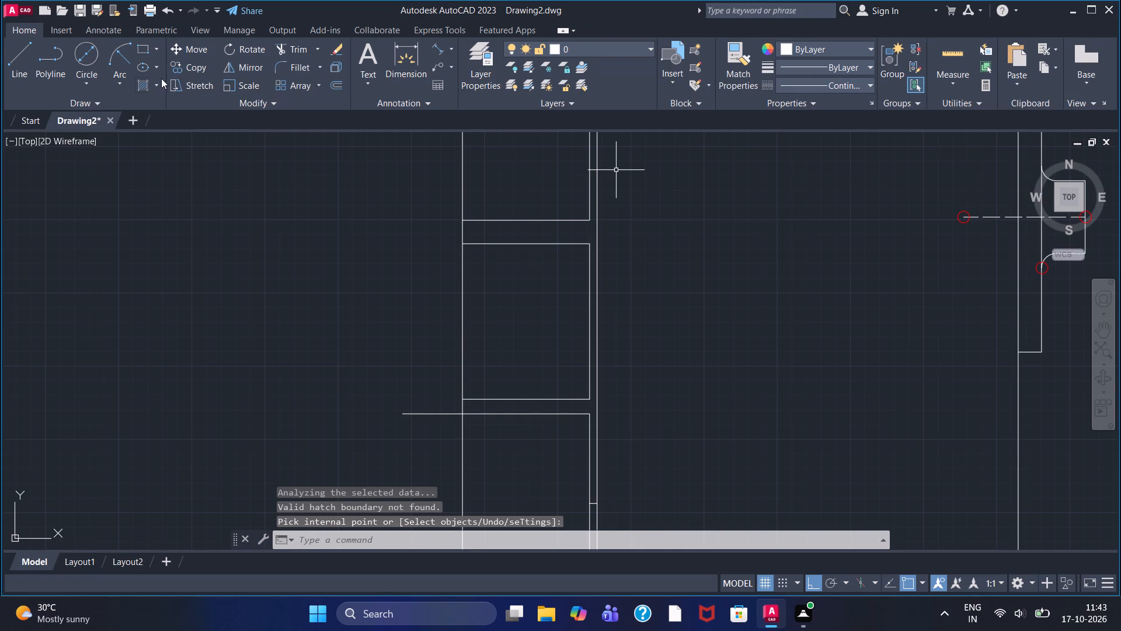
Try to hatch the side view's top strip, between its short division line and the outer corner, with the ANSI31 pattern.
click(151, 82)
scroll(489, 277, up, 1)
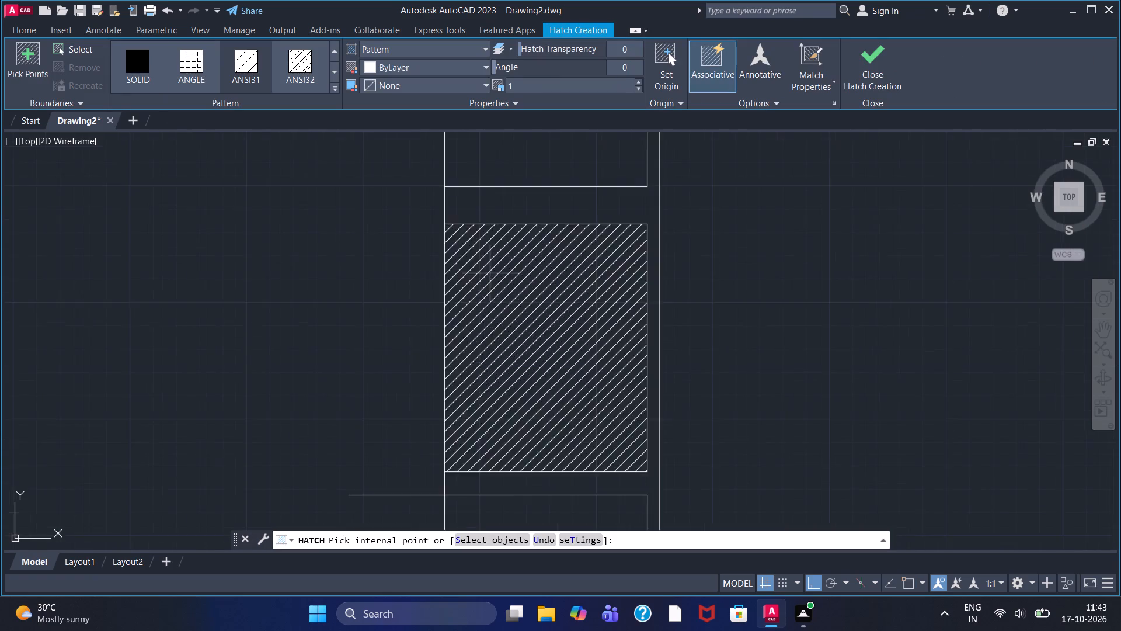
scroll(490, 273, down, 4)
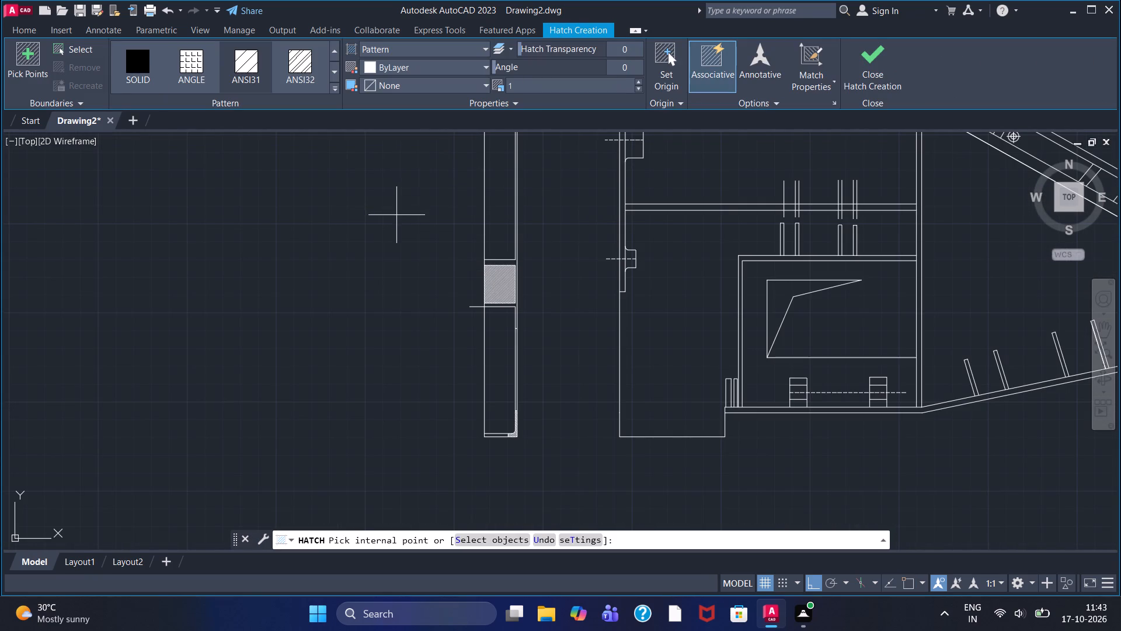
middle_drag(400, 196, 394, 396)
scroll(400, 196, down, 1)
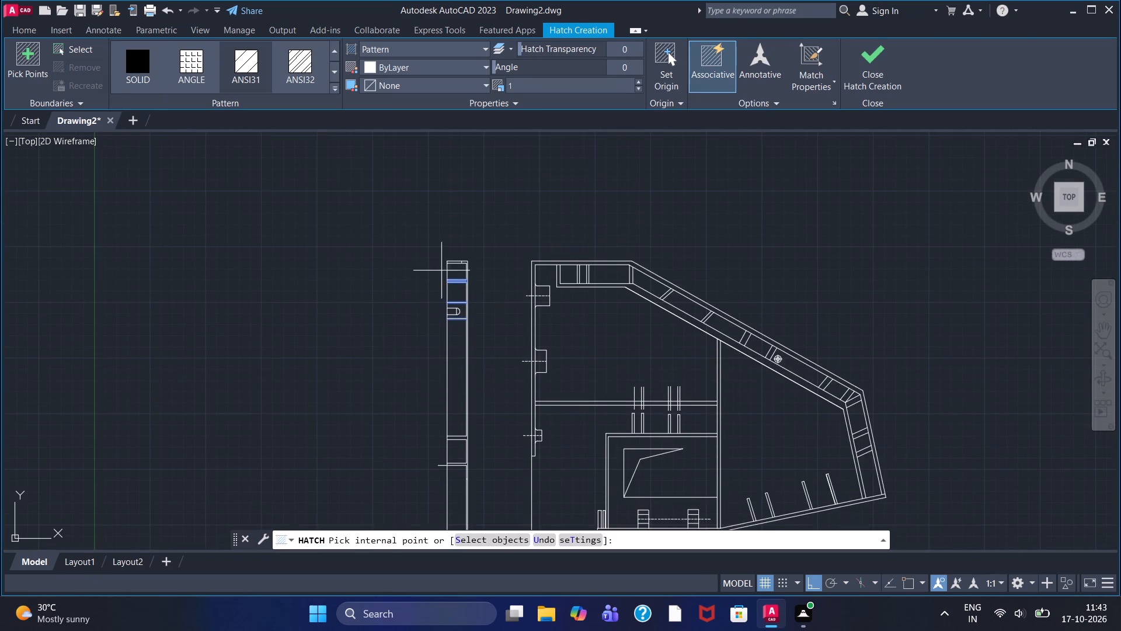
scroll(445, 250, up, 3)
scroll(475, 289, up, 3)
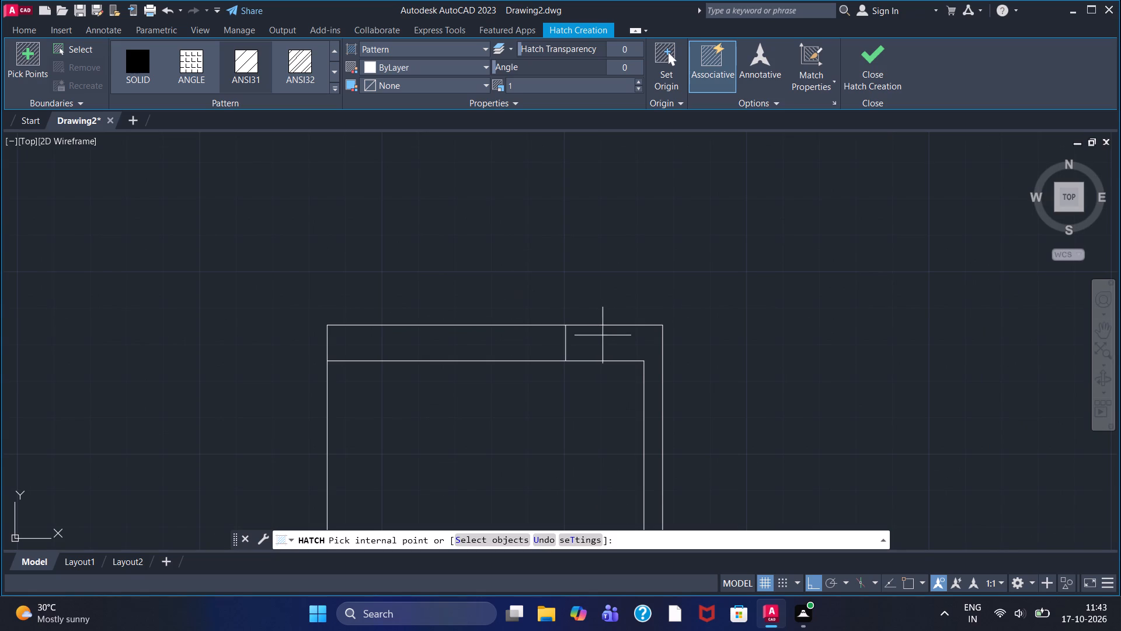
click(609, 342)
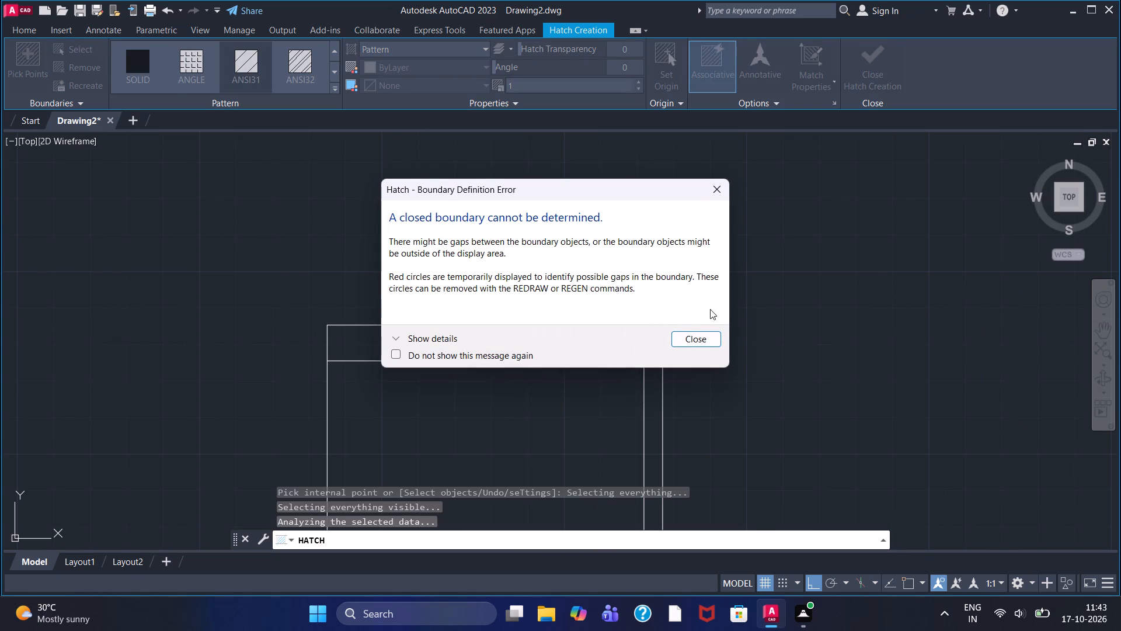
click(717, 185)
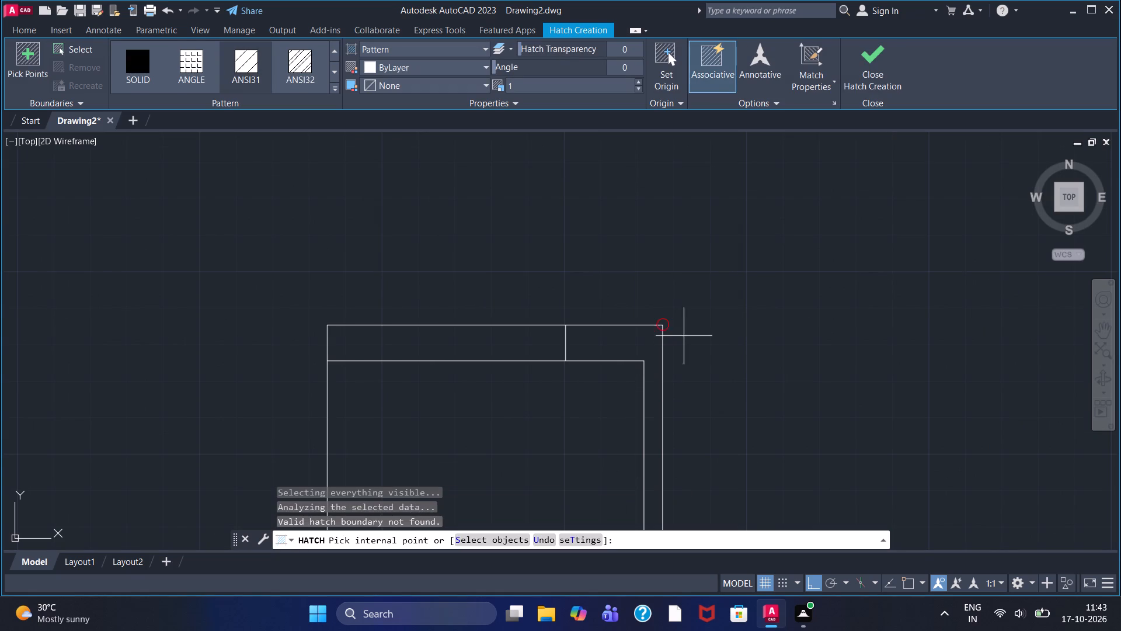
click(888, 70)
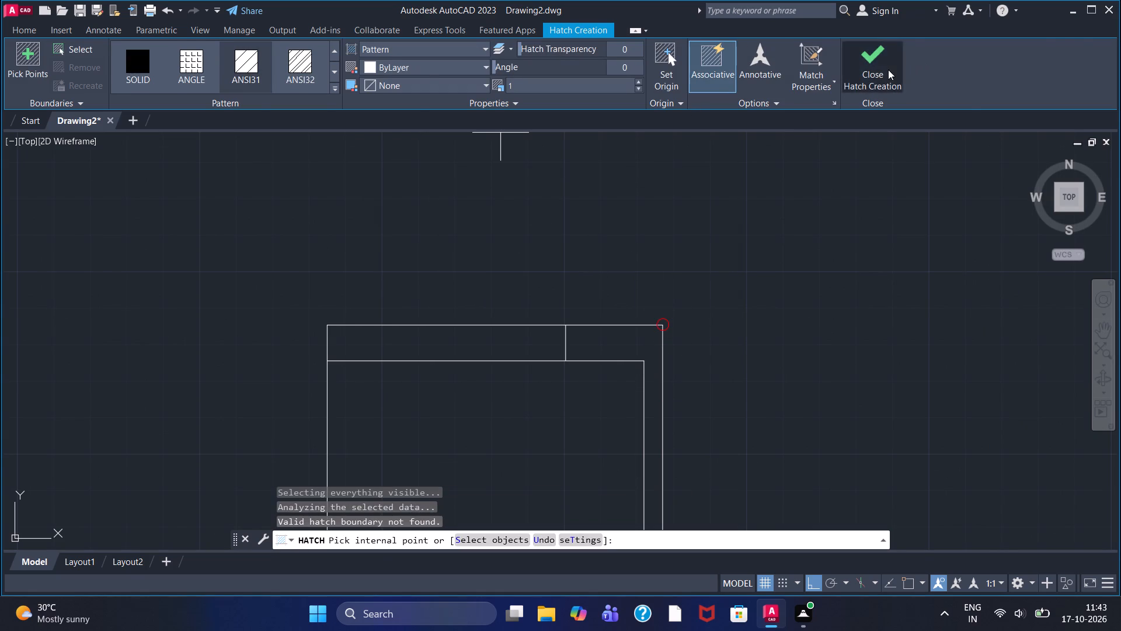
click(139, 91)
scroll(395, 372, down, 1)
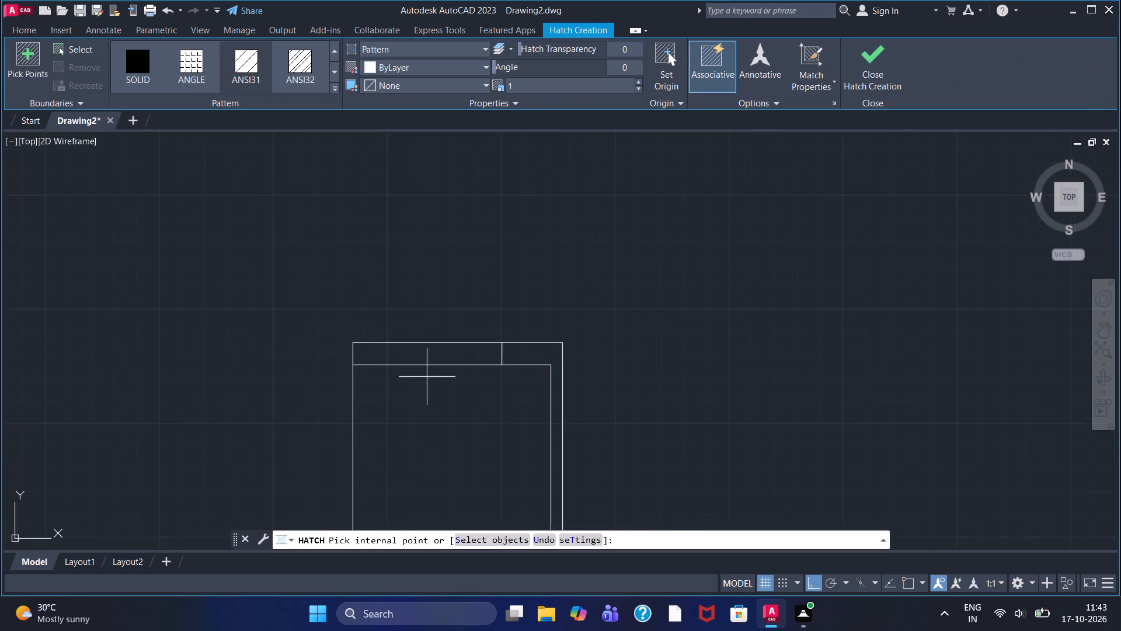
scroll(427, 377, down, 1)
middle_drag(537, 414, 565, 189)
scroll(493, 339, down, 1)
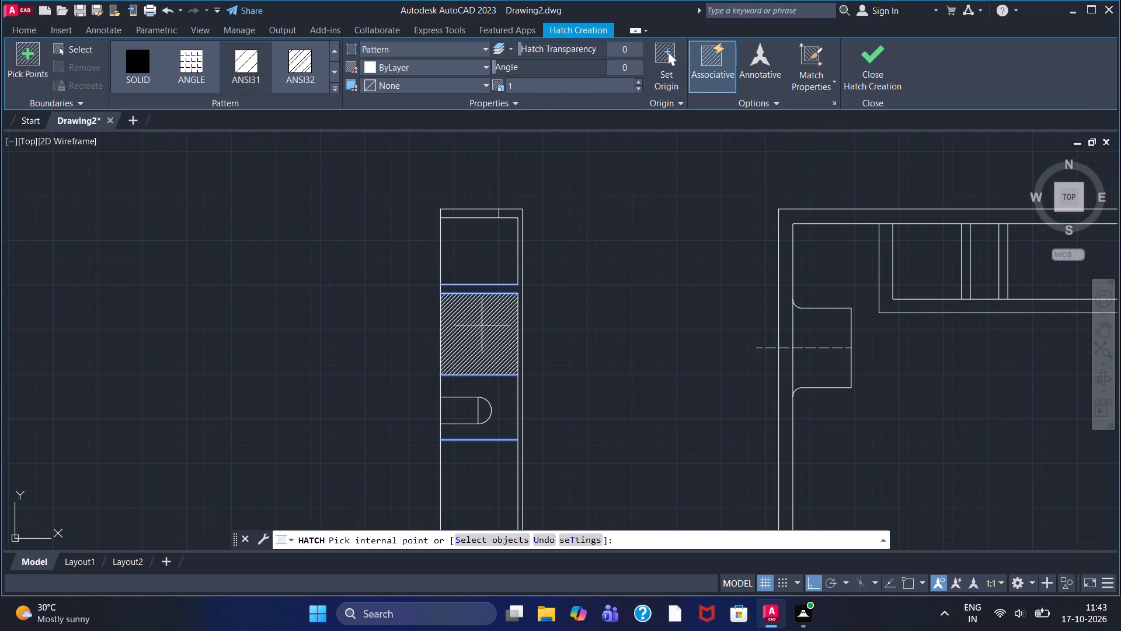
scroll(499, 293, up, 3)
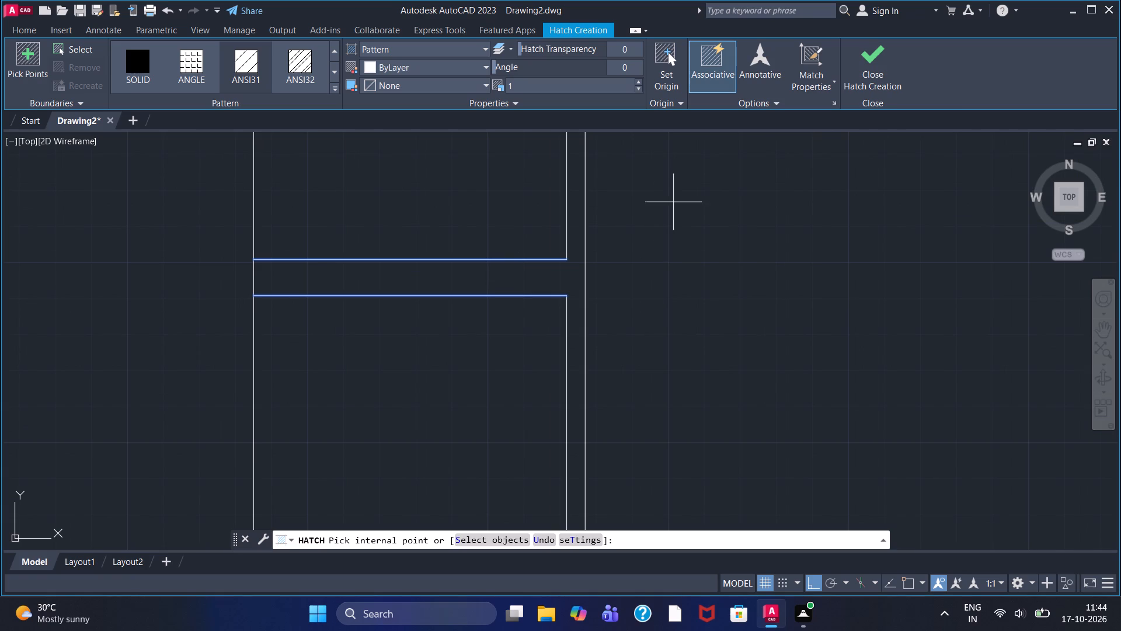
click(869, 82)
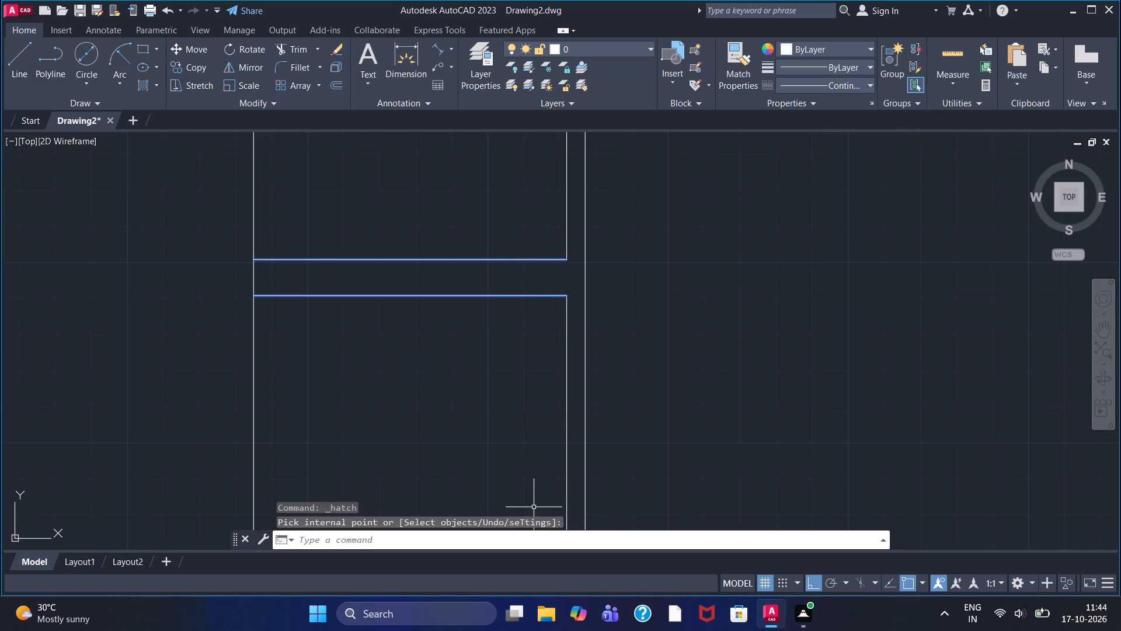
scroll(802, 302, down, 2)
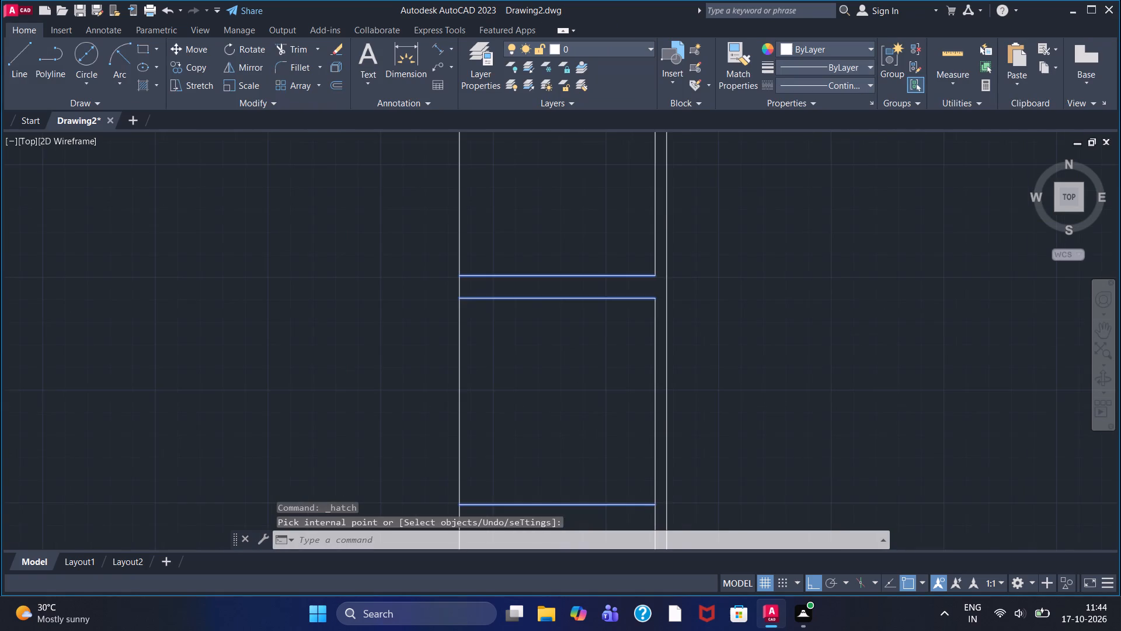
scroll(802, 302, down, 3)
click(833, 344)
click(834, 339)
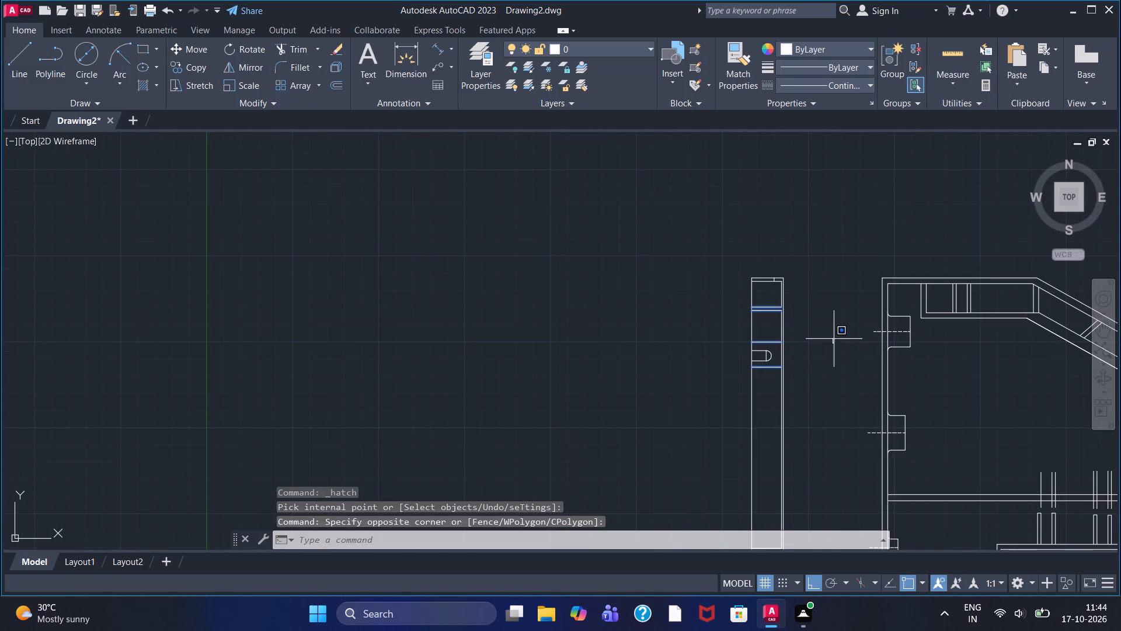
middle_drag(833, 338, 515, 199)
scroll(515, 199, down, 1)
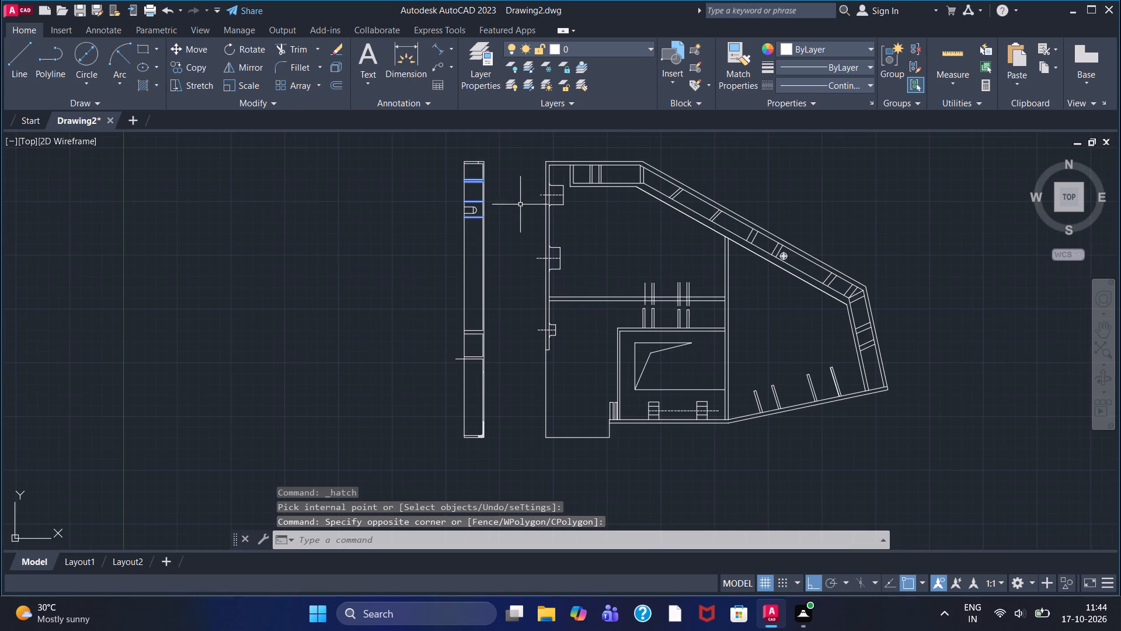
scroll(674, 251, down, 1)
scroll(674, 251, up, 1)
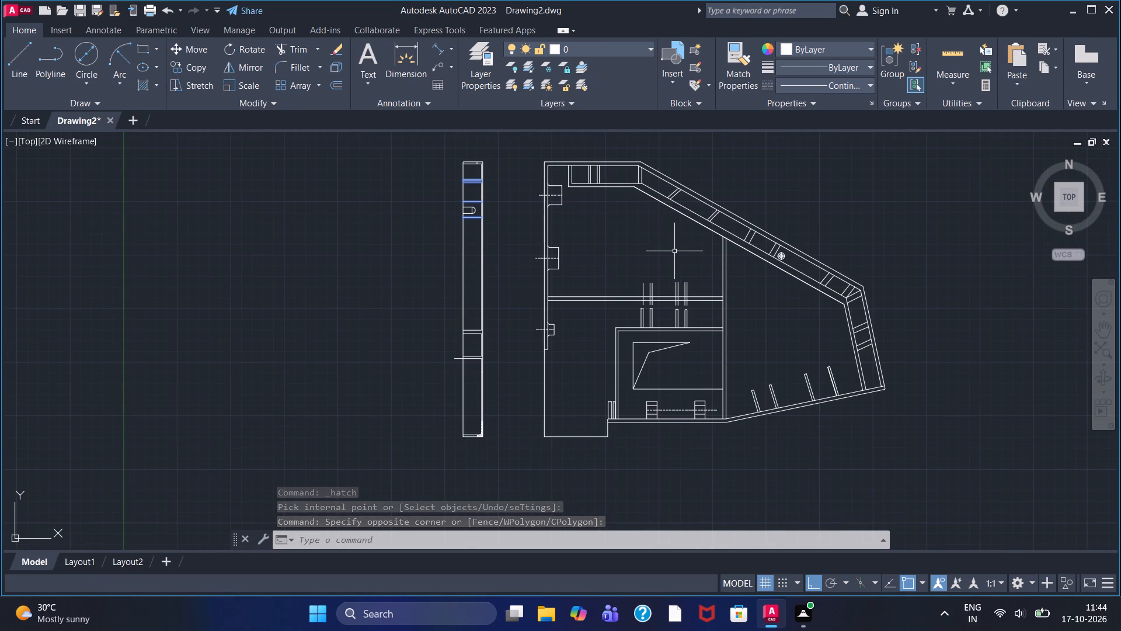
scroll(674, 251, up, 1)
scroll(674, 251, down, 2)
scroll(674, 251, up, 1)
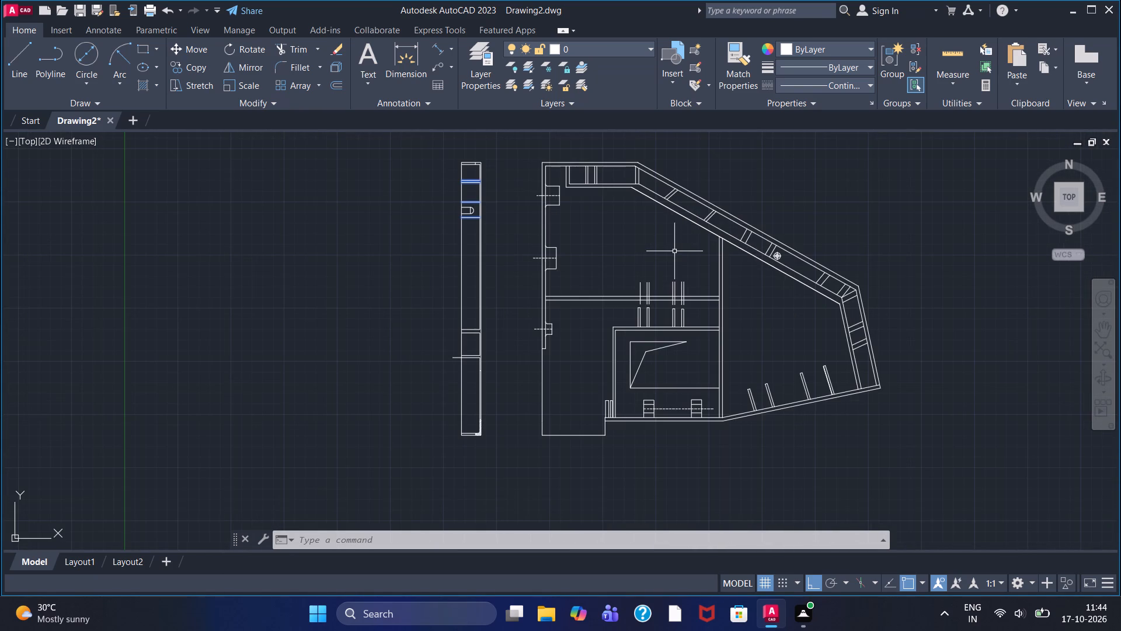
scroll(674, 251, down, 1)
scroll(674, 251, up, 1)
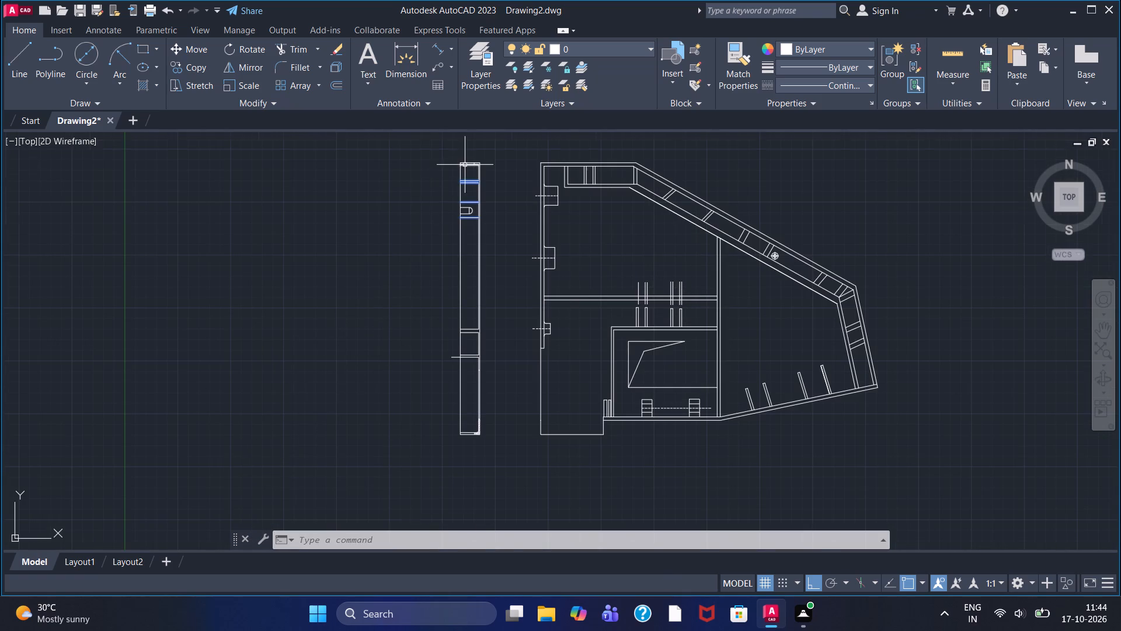
Draw two concentric circles in the side view's uppermost compartment, the outer one about 42 in diameter and the inner one smaller.
scroll(465, 165, up, 6)
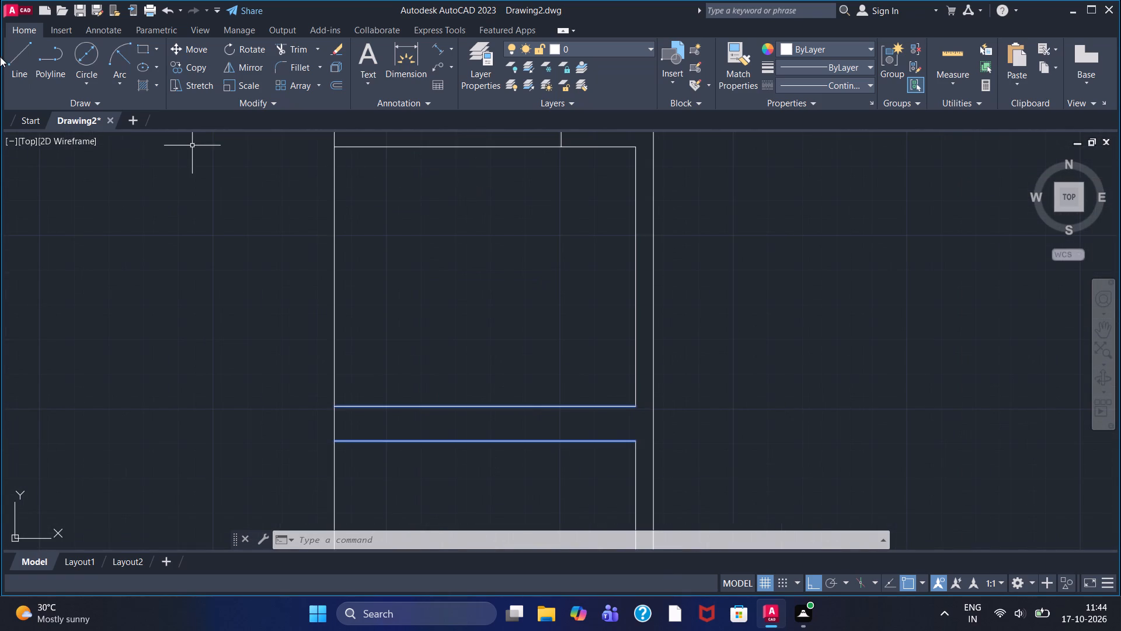
click(82, 56)
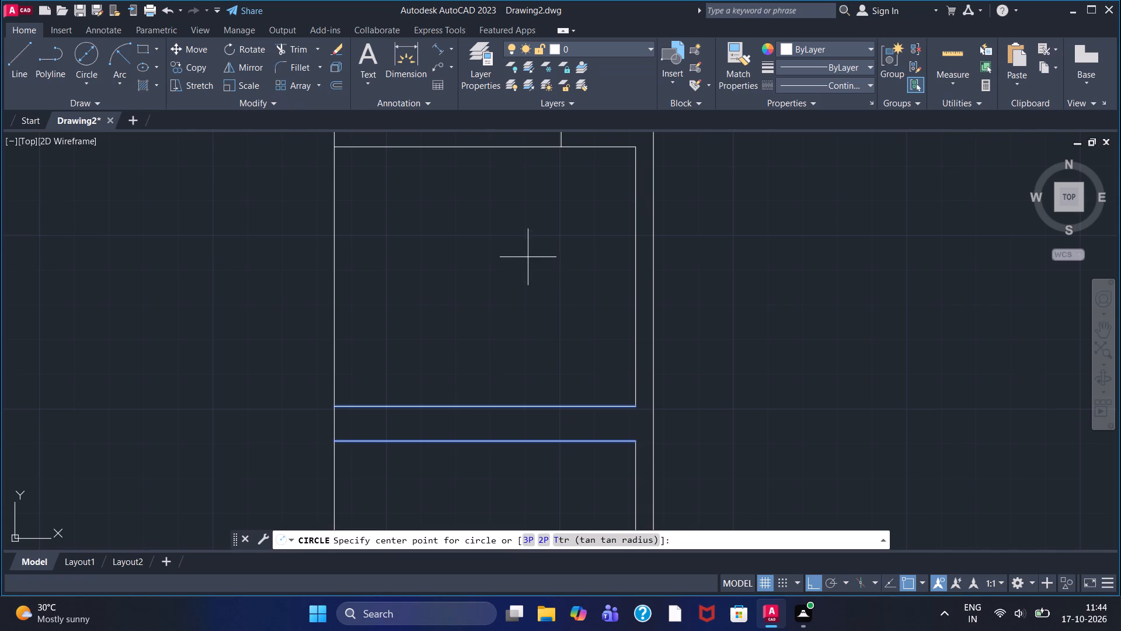
click(524, 245)
click(555, 391)
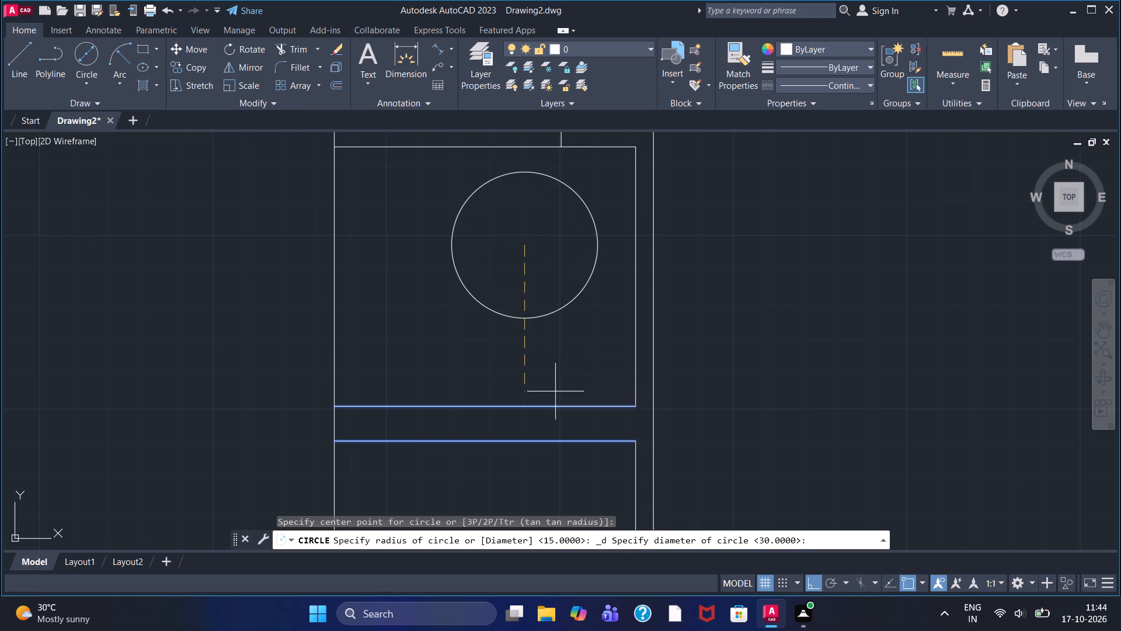
click(91, 56)
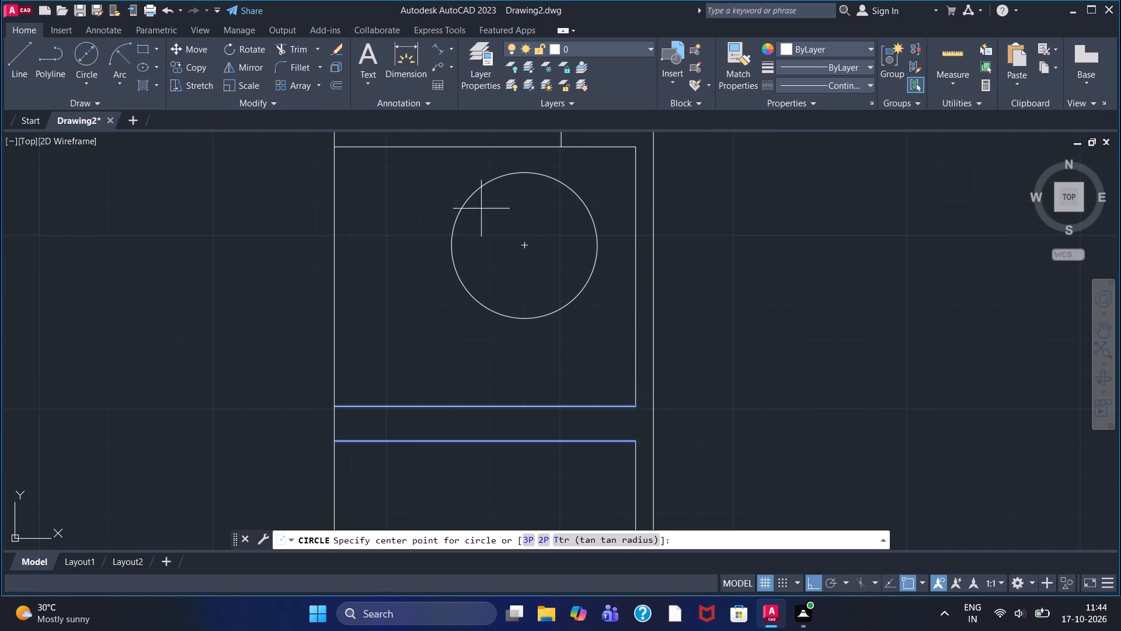
click(525, 247)
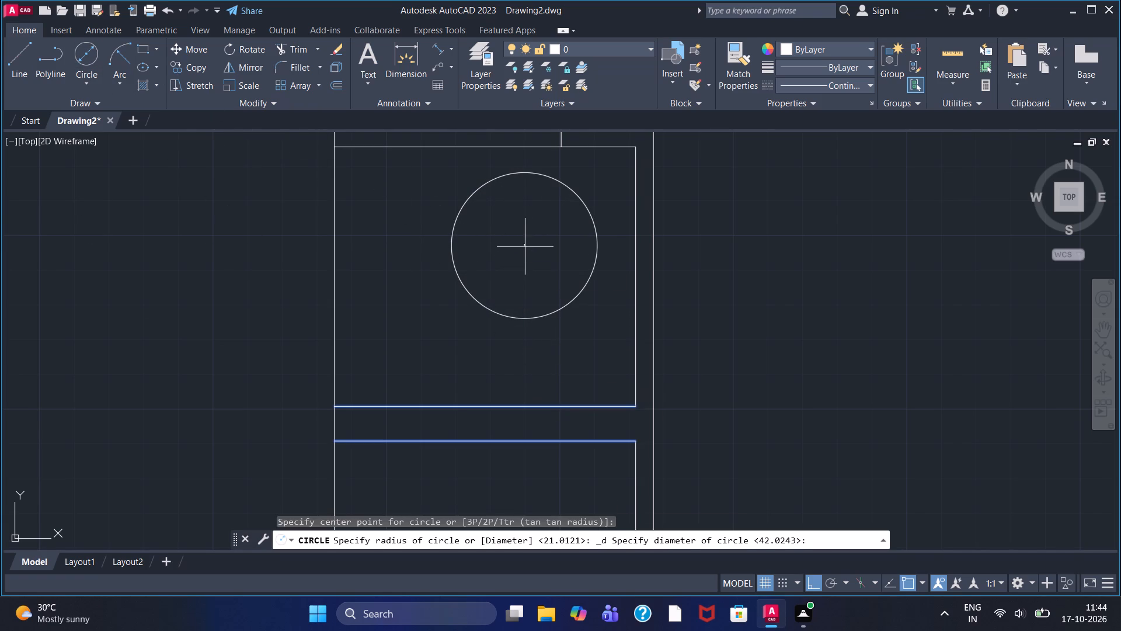
click(554, 337)
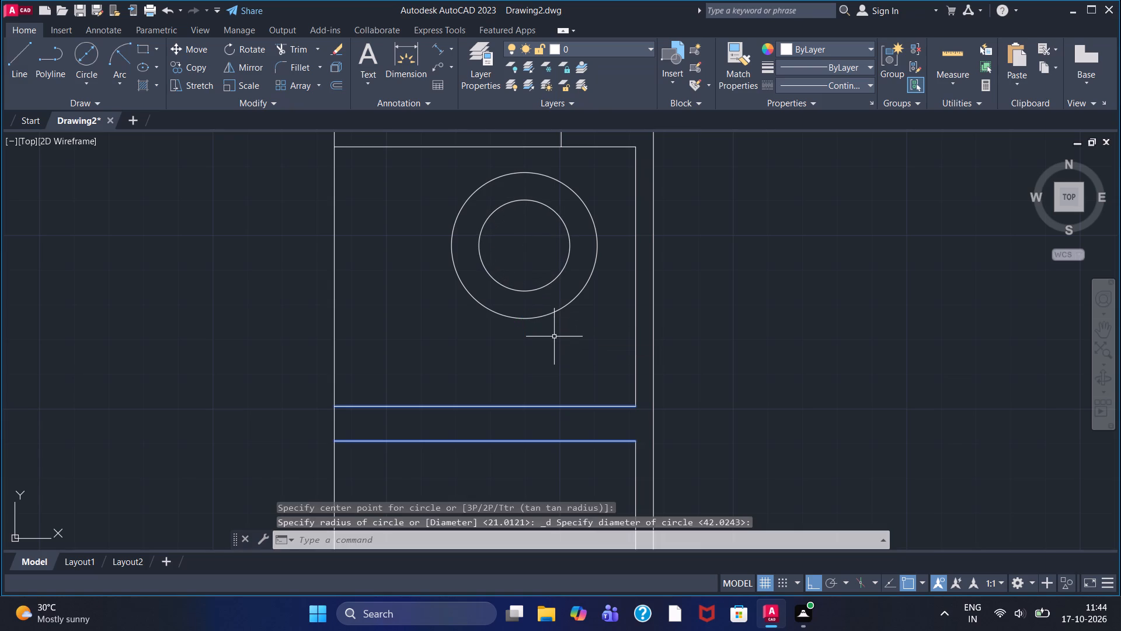
Add a center mark to the outer of the two concentric circles in the side view's uppermost compartment.
scroll(480, 349, down, 4)
middle_drag(656, 373, 656, 370)
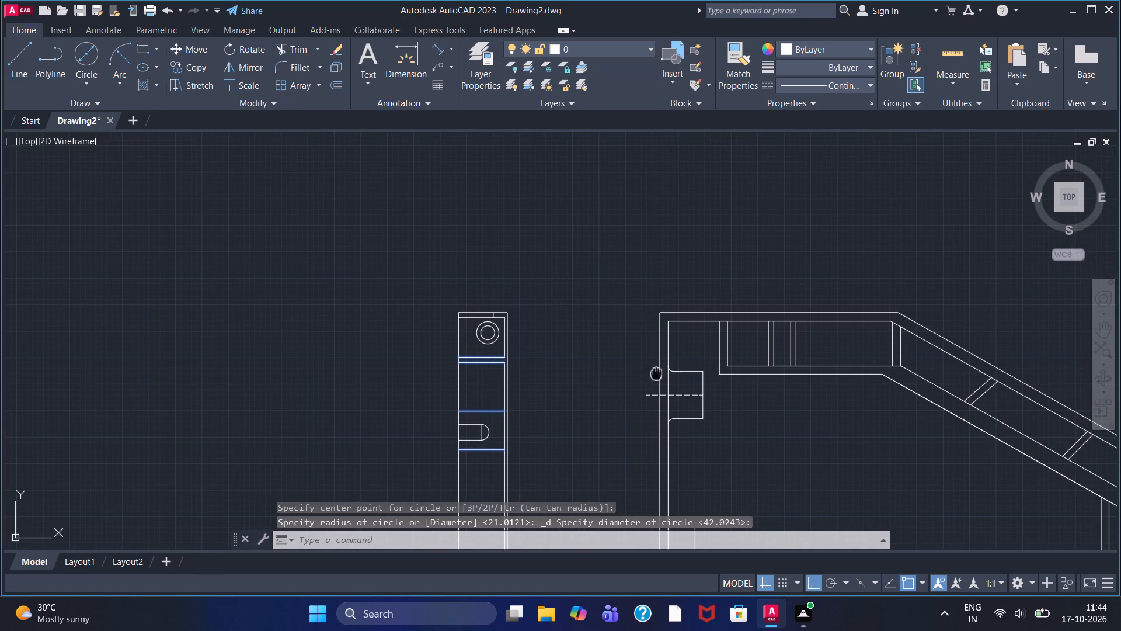
middle_drag(656, 370, 624, 275)
scroll(440, 226, up, 3)
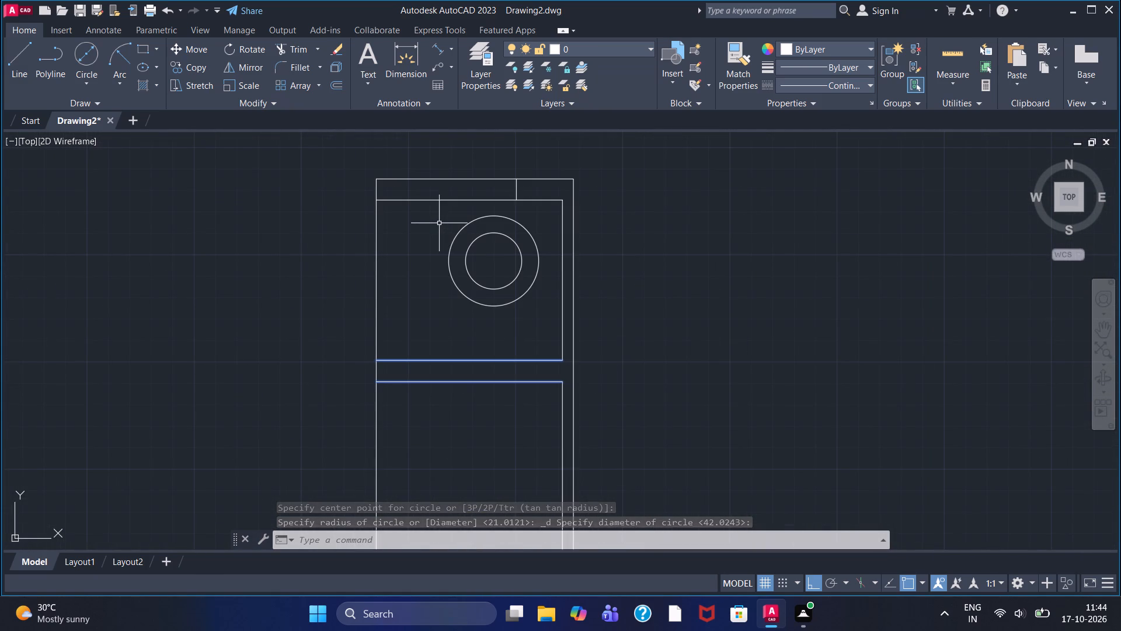
key(c)
text(mm)
key(Return)
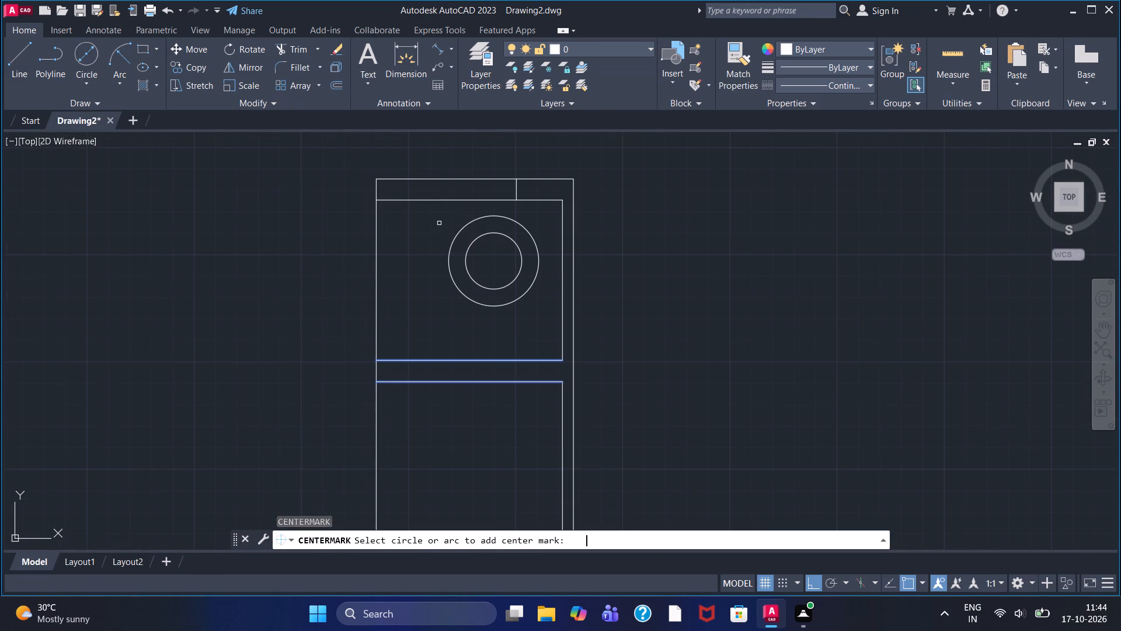
click(476, 221)
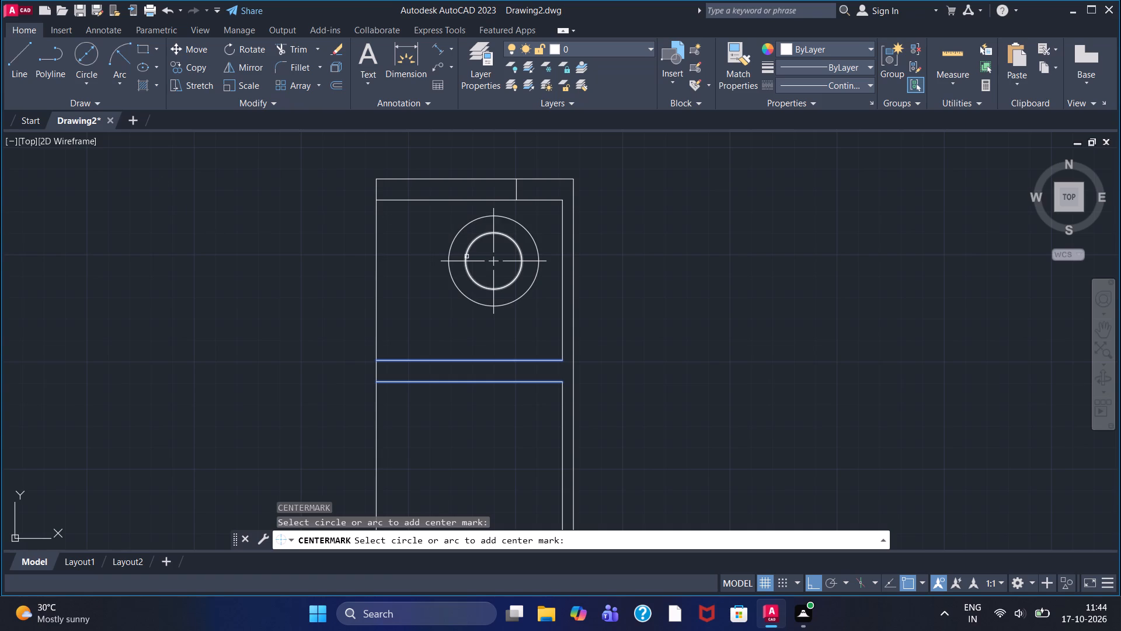
Trim the dashed centrelines of the three projections on the plan's left wall where they extend beyond the wall's outer line.
scroll(466, 256, down, 2)
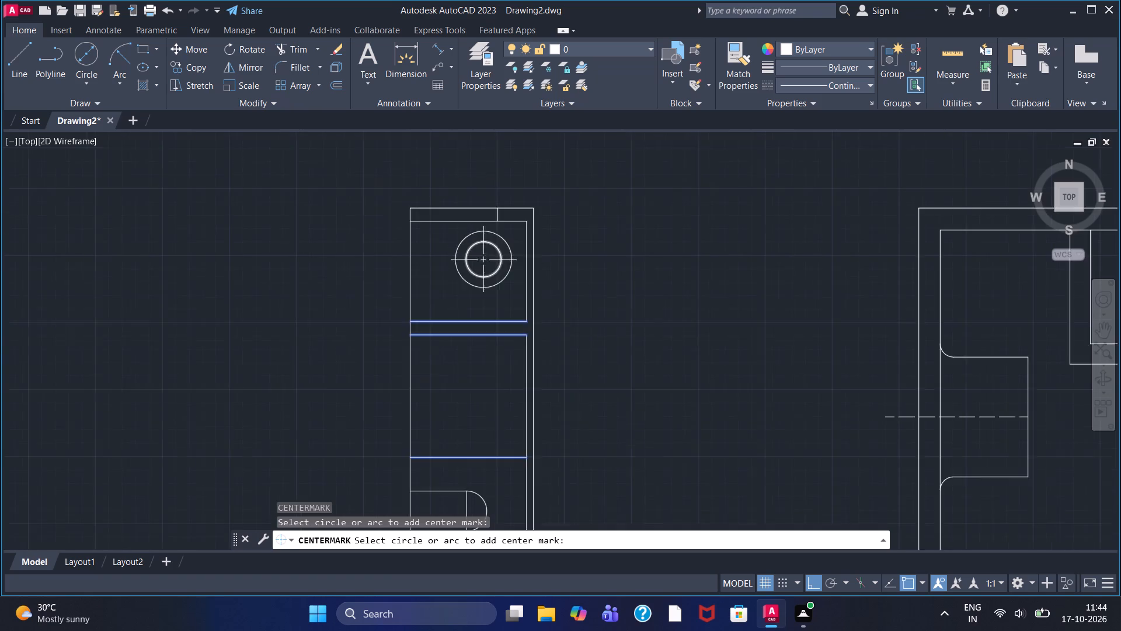
scroll(466, 256, down, 1)
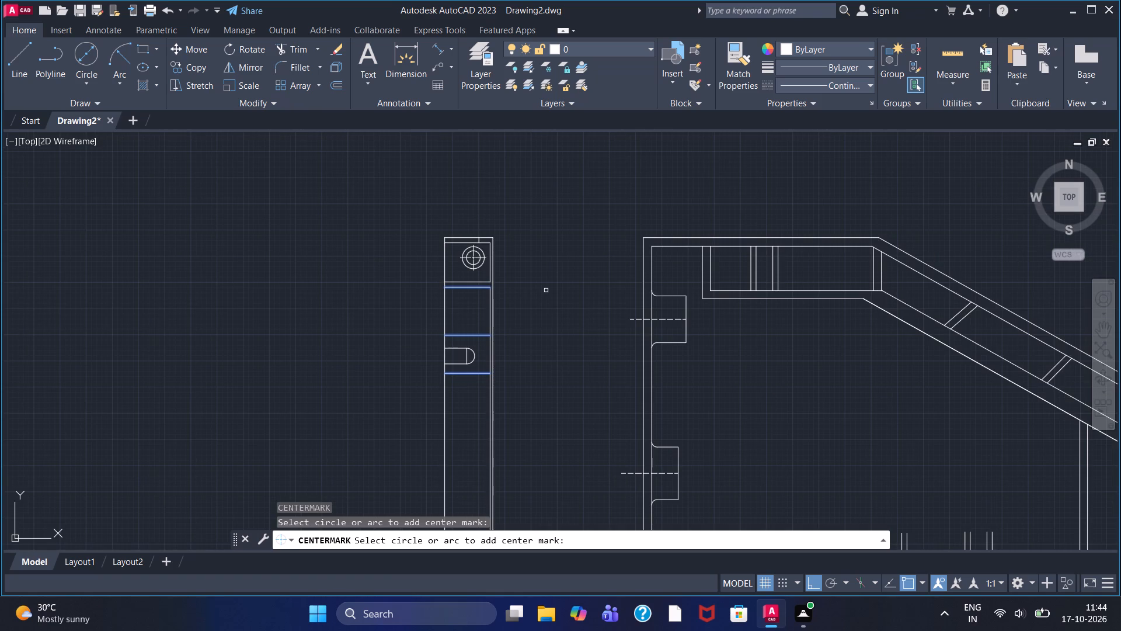
scroll(546, 290, down, 1)
middle_drag(546, 290, 525, 233)
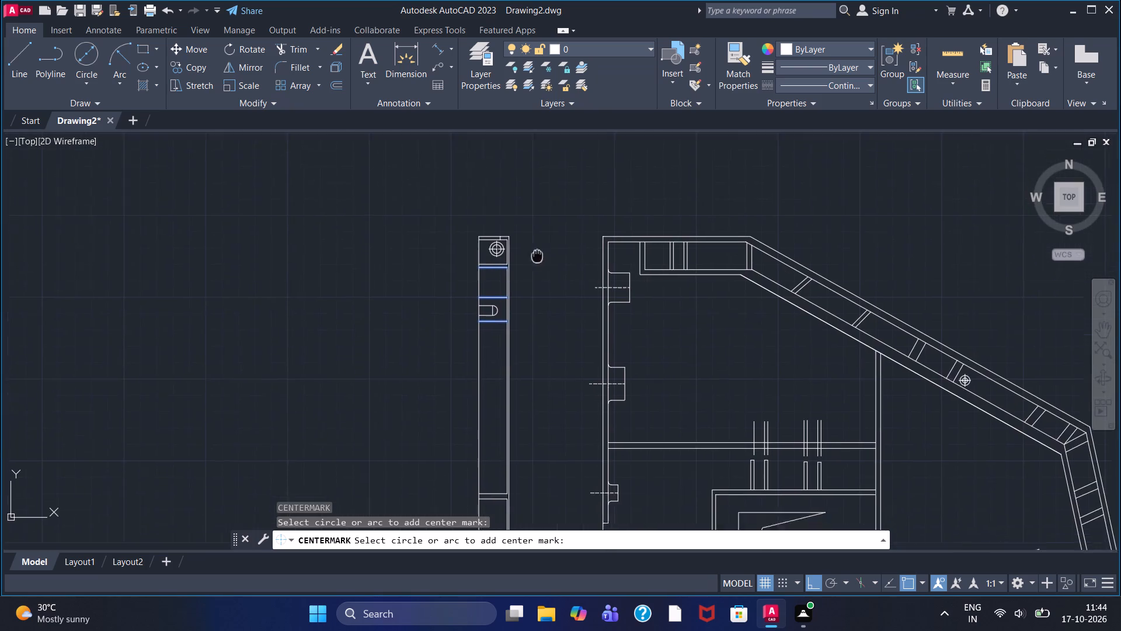
middle_drag(525, 233, 520, 224)
scroll(546, 268, up, 2)
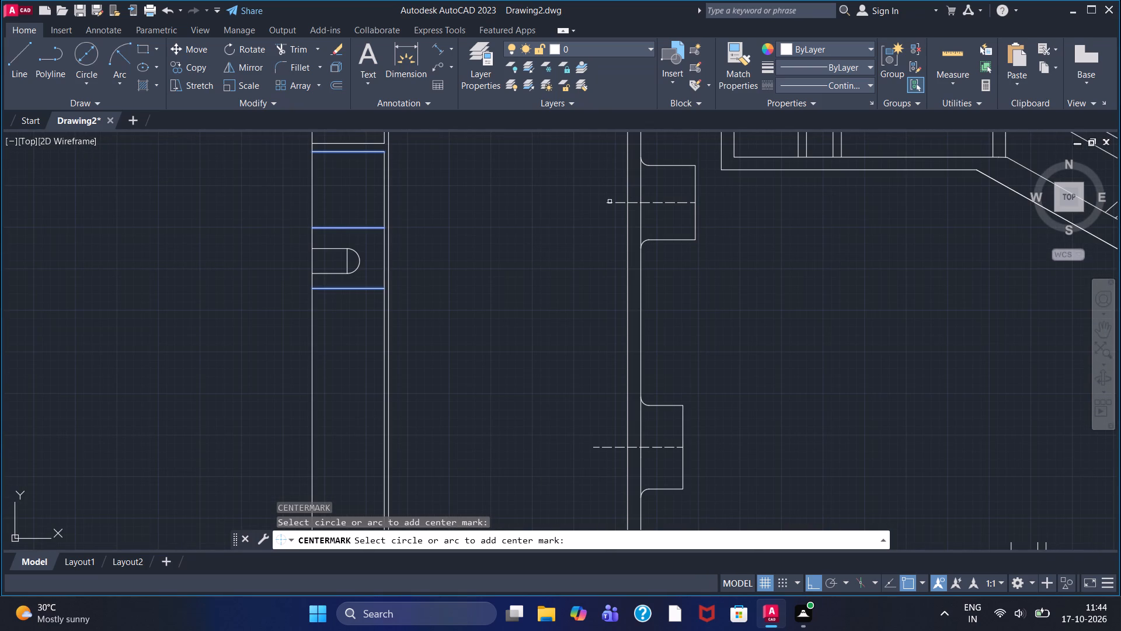
click(288, 46)
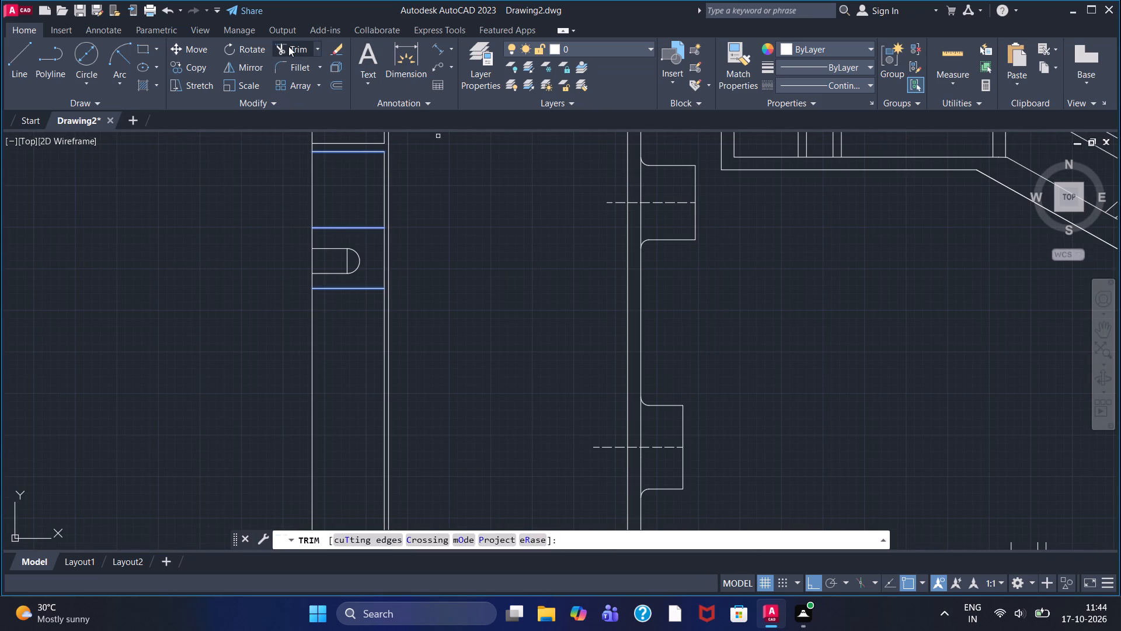
click(617, 203)
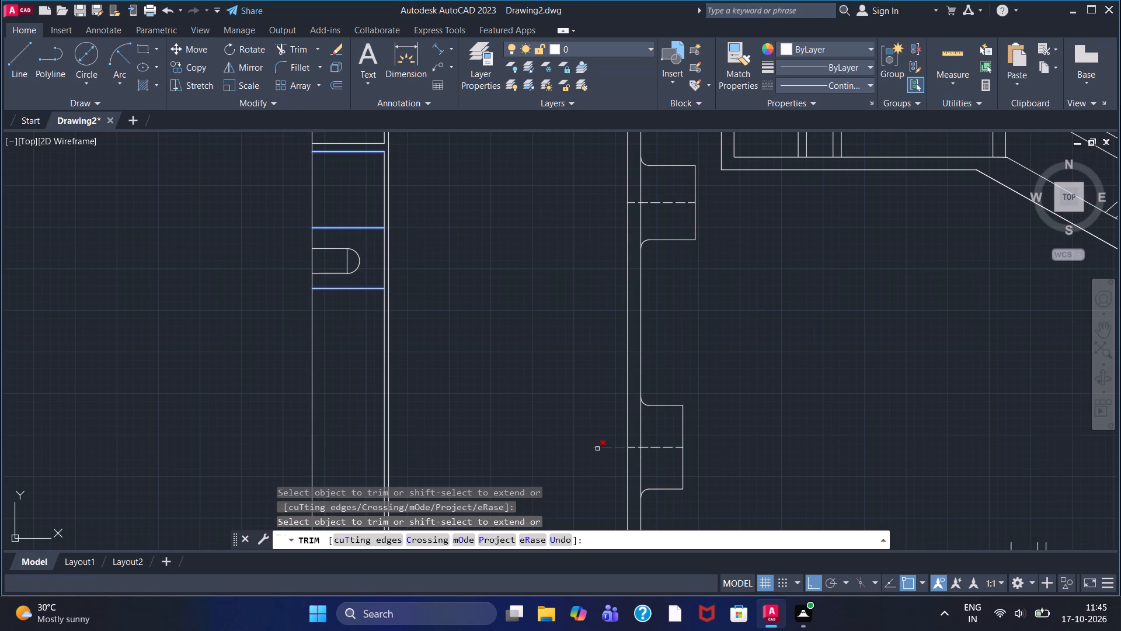
click(597, 449)
scroll(603, 445, down, 2)
middle_drag(600, 443, 606, 250)
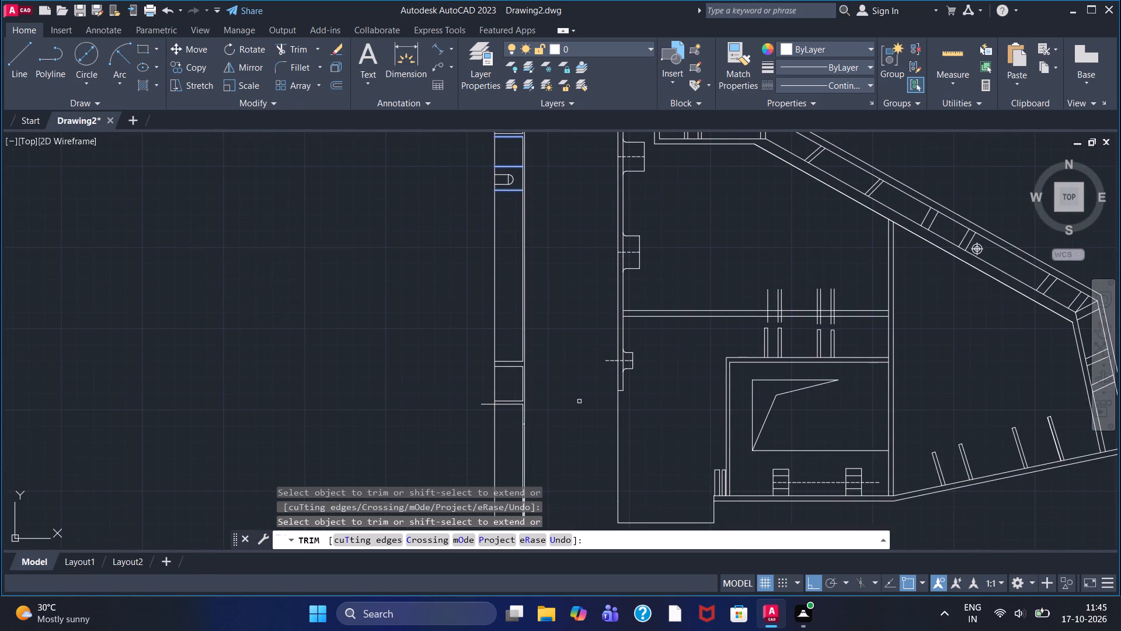
scroll(586, 386, up, 3)
click(690, 304)
scroll(651, 345, down, 2)
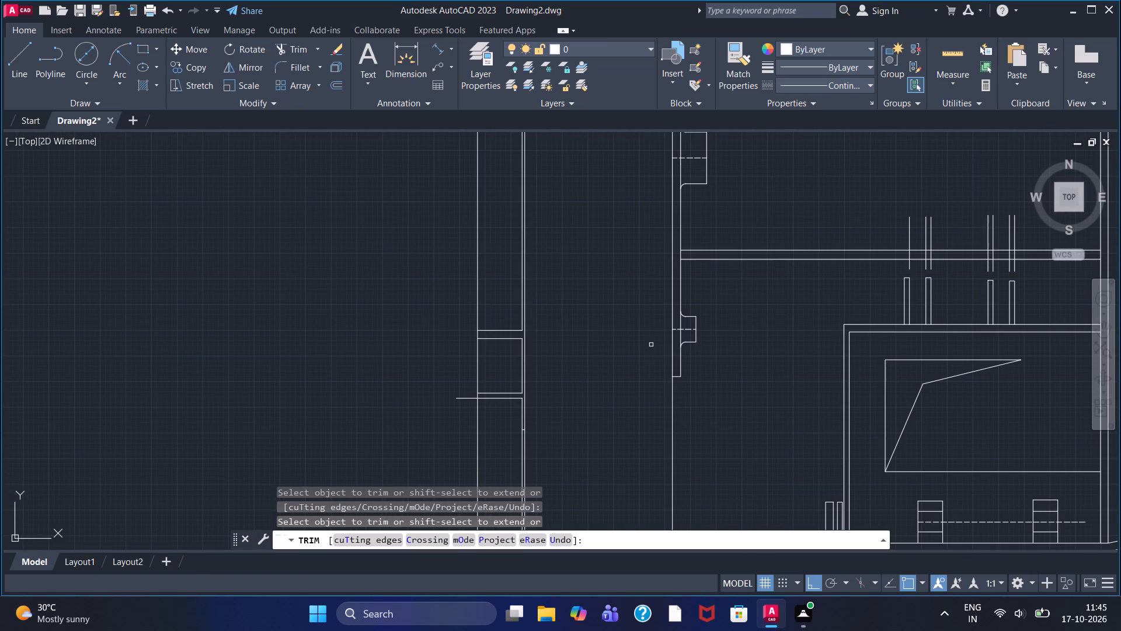
Trim the short horizontal line end that projects outside the side view's outer edge, just below its lower compartment.
scroll(651, 345, down, 1)
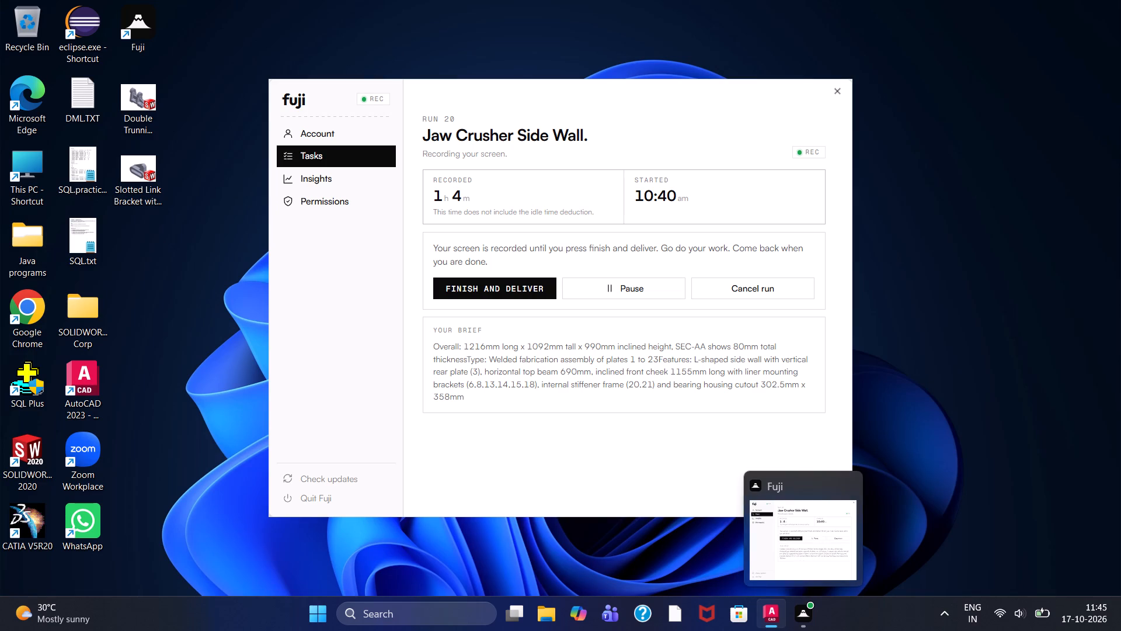
scroll(865, 395, up, 2)
scroll(865, 395, down, 2)
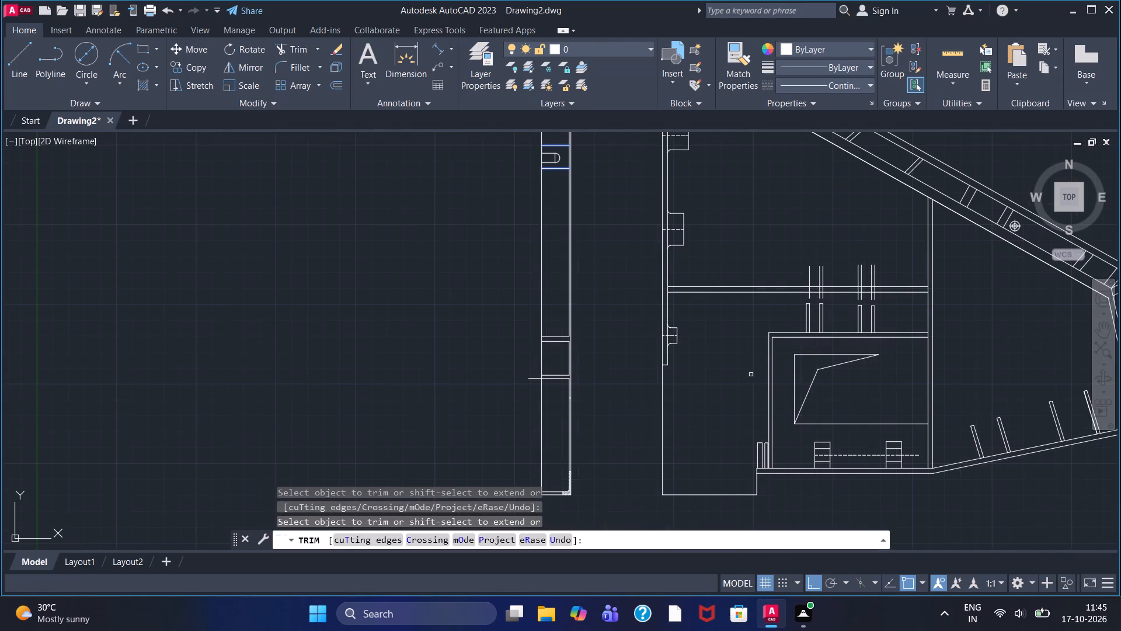
scroll(755, 273, down, 2)
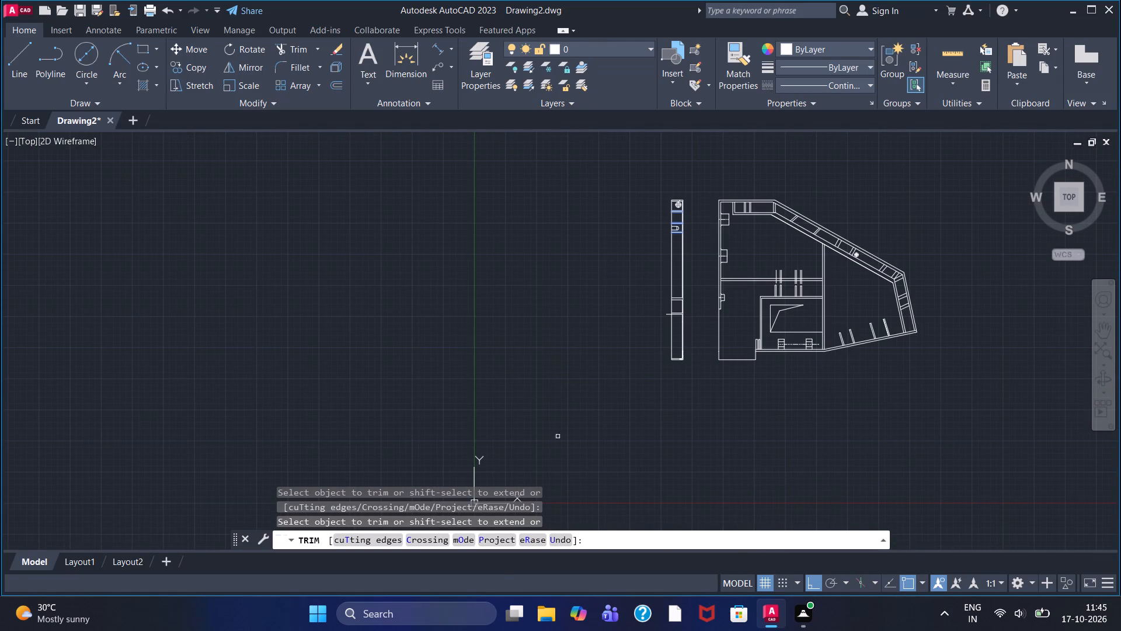
scroll(748, 269, up, 1)
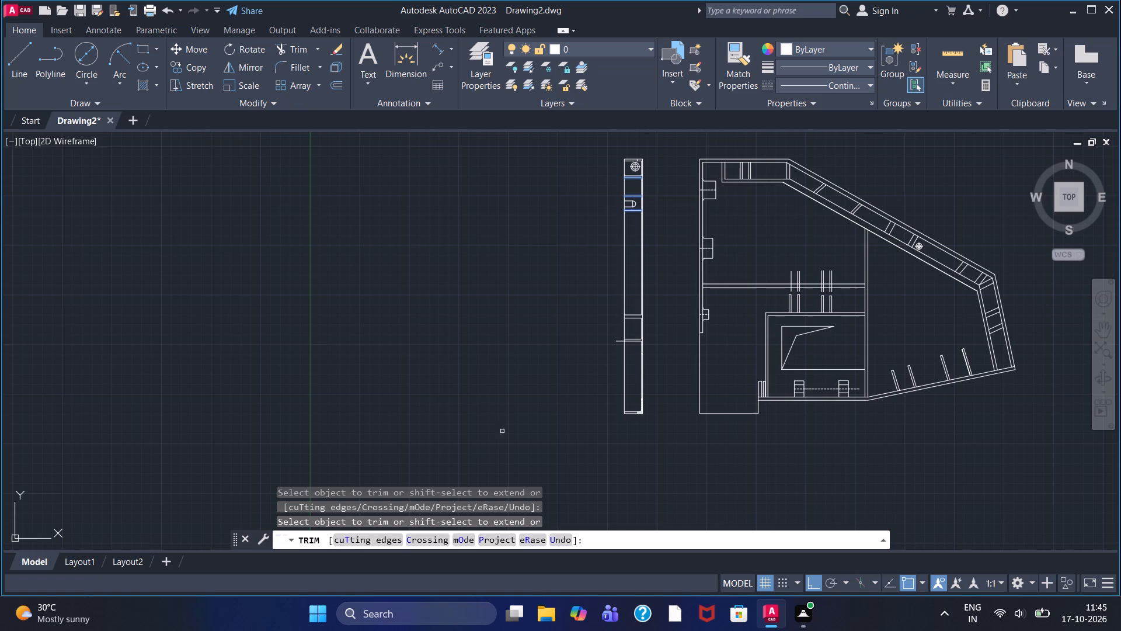
middle_drag(539, 313, 422, 342)
scroll(477, 376, up, 3)
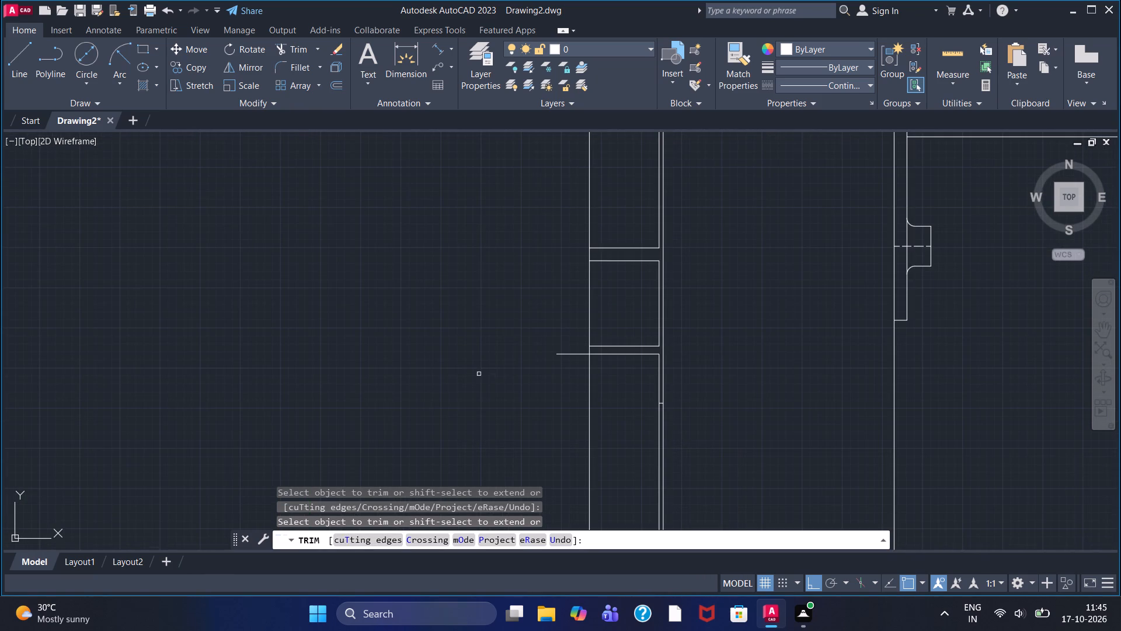
click(569, 354)
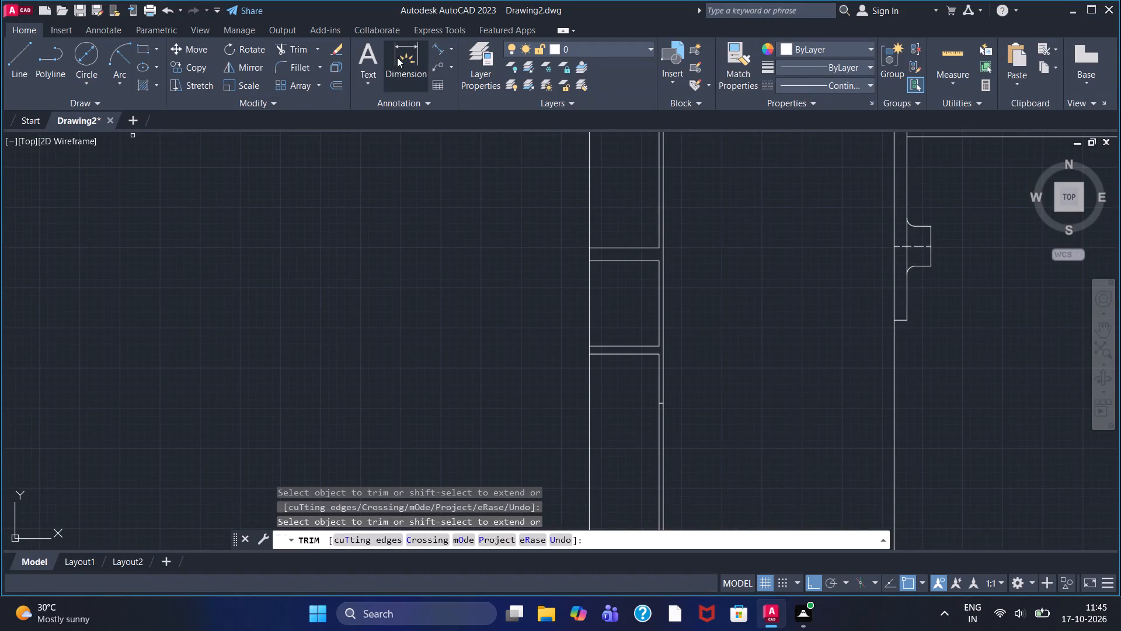
Add a vertical linear dimension for the side view's overall height, placed outside its edge facing away from the plan.
click(450, 49)
click(453, 83)
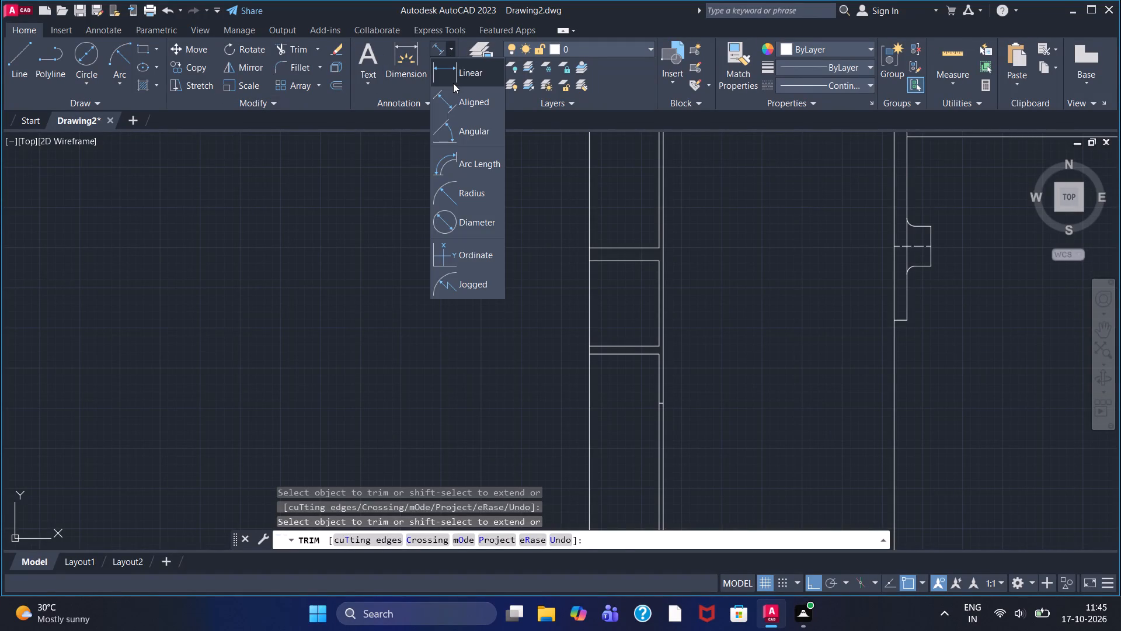
scroll(452, 204, up, 1)
scroll(452, 204, down, 4)
middle_drag(452, 207, 456, 312)
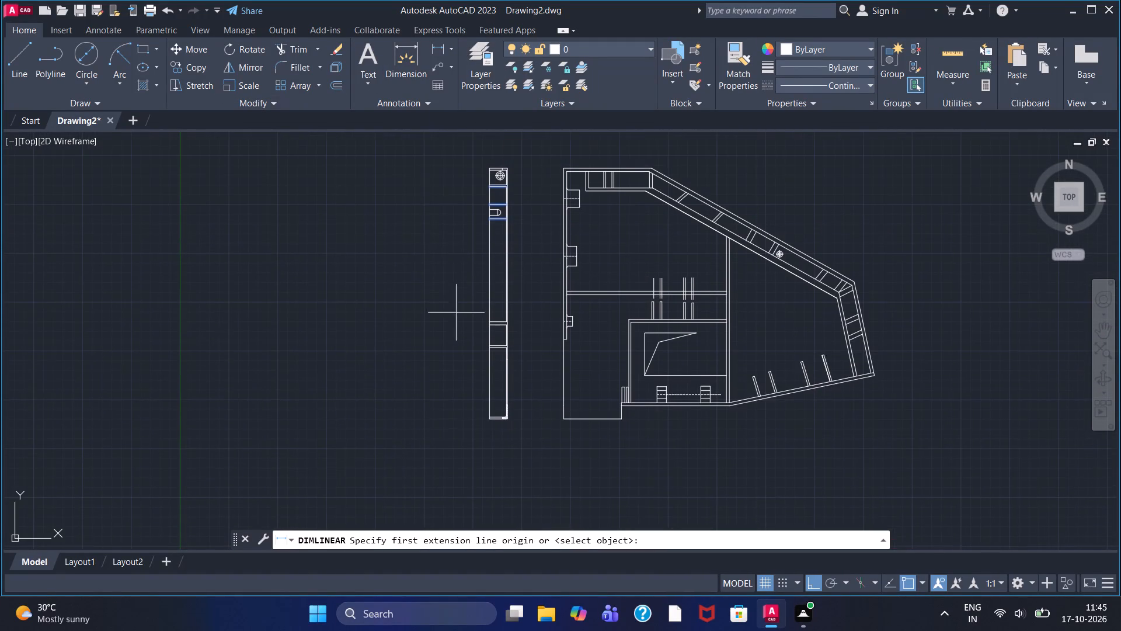
scroll(462, 165, up, 2)
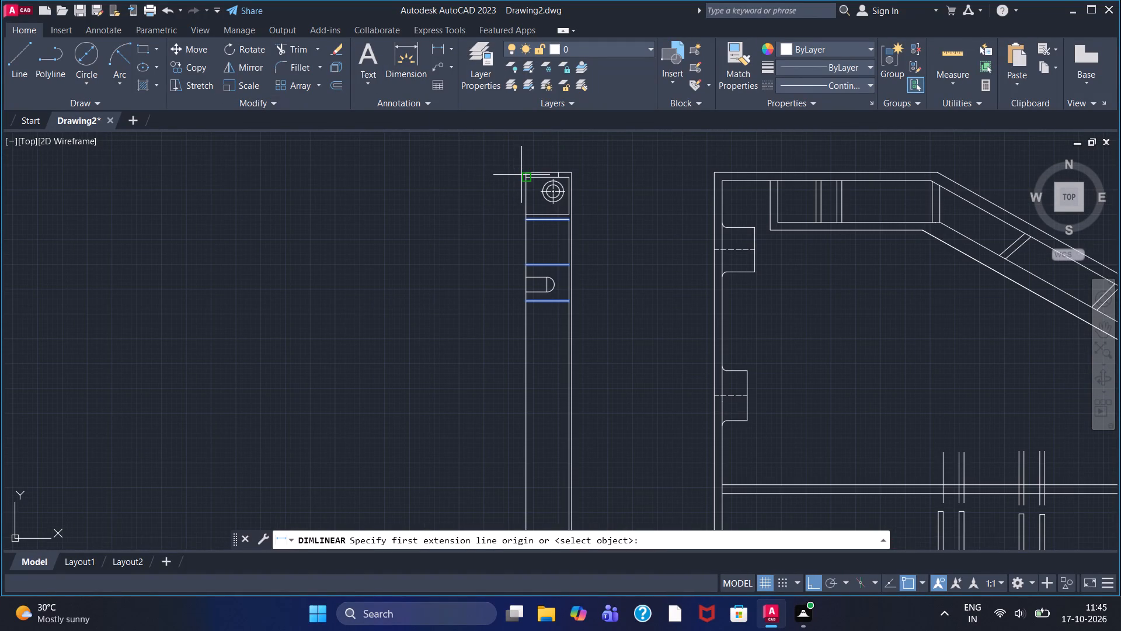
click(521, 172)
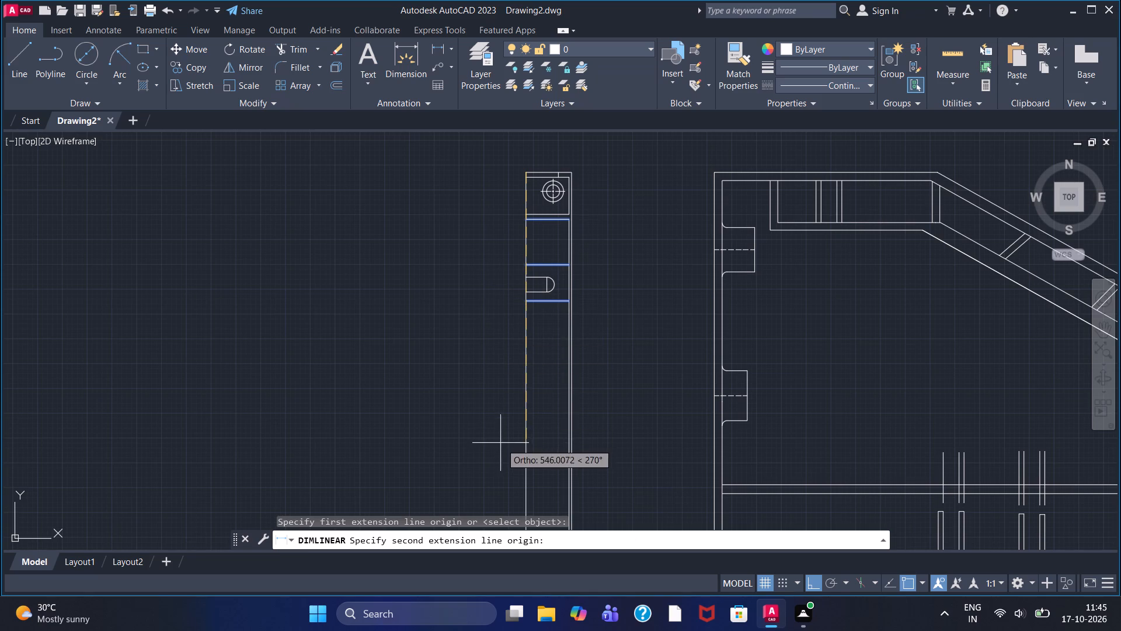
middle_drag(500, 443, 520, 285)
scroll(518, 411, down, 2)
middle_drag(512, 424, 517, 401)
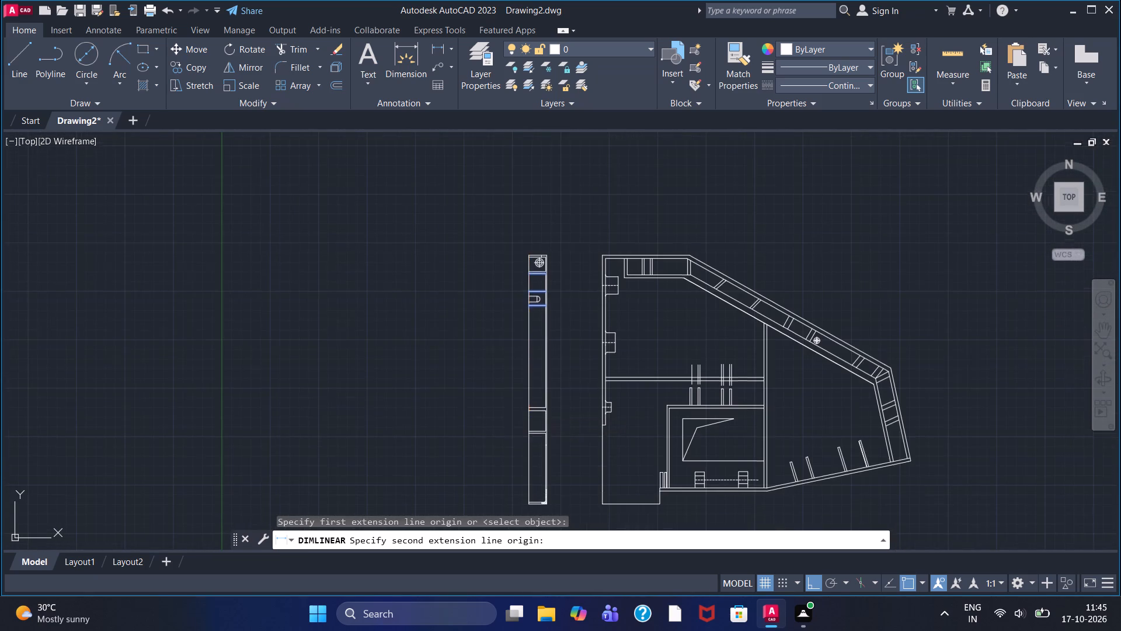
middle_drag(517, 401, 542, 257)
scroll(552, 339, up, 4)
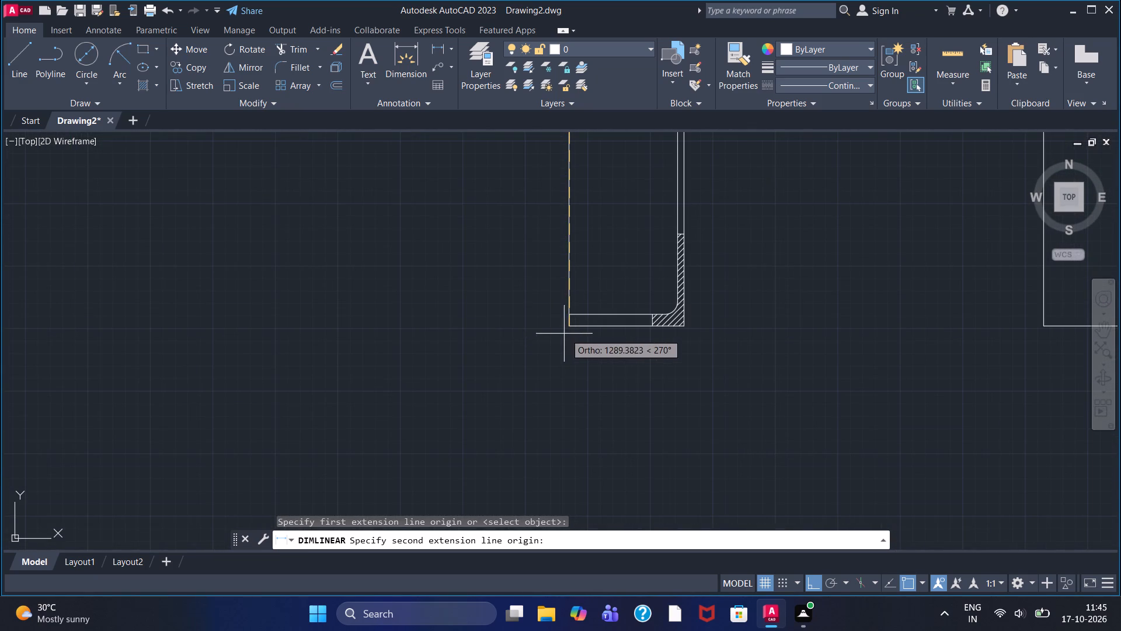
click(570, 324)
middle_drag(486, 265, 466, 508)
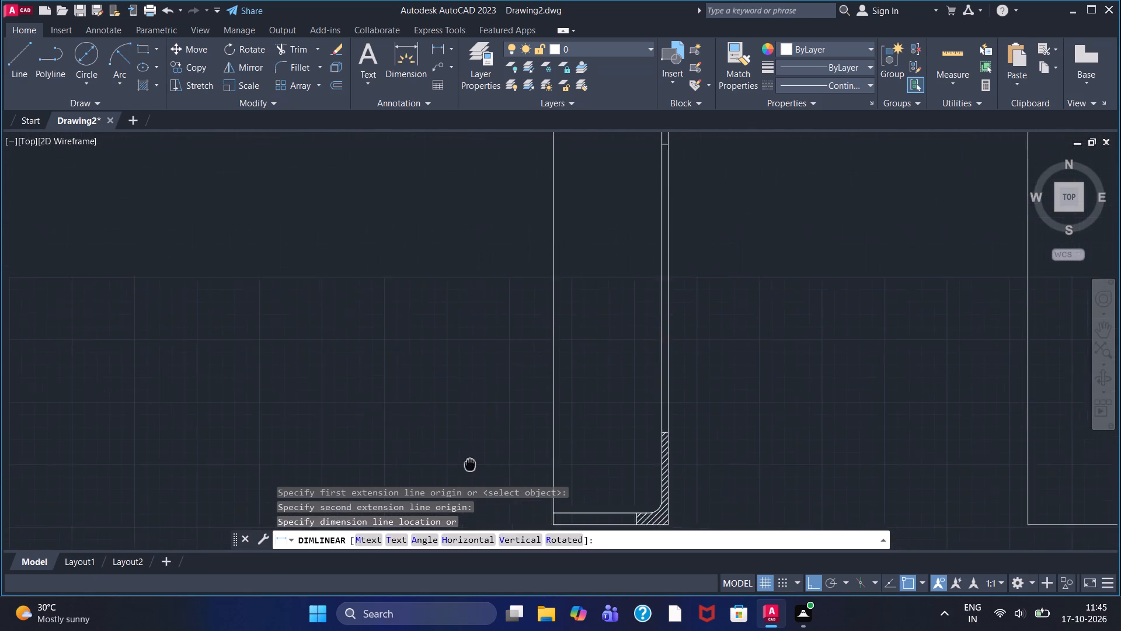
middle_drag(466, 508, 465, 514)
middle_drag(476, 335, 463, 618)
middle_drag(451, 419, 450, 630)
scroll(451, 480, down, 1)
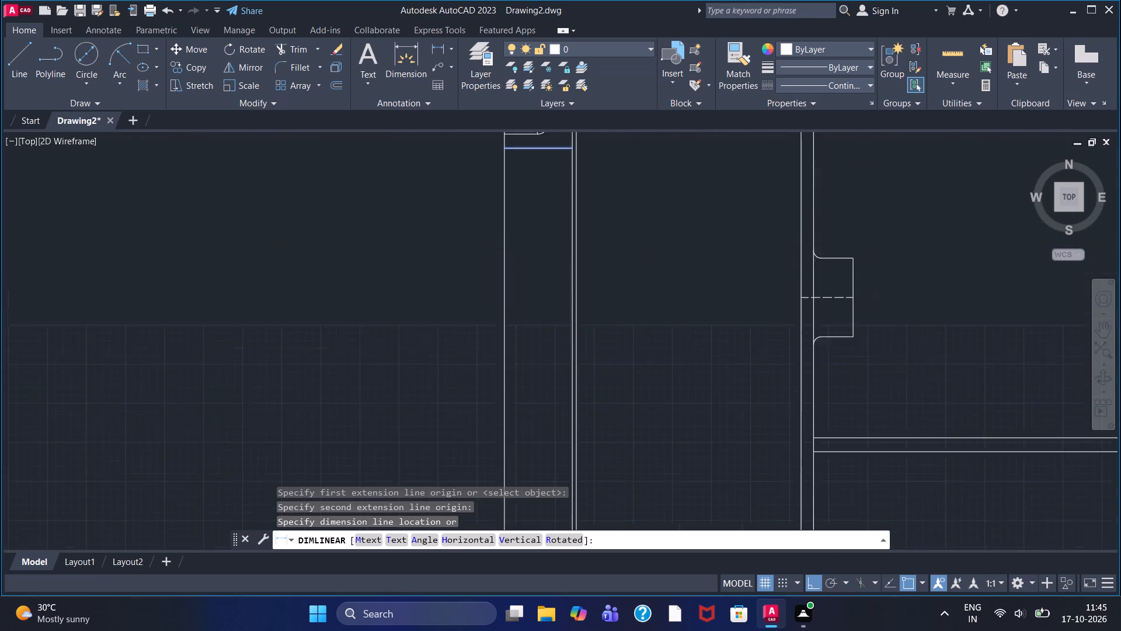
middle_drag(450, 630, 448, 629)
middle_drag(428, 462, 445, 630)
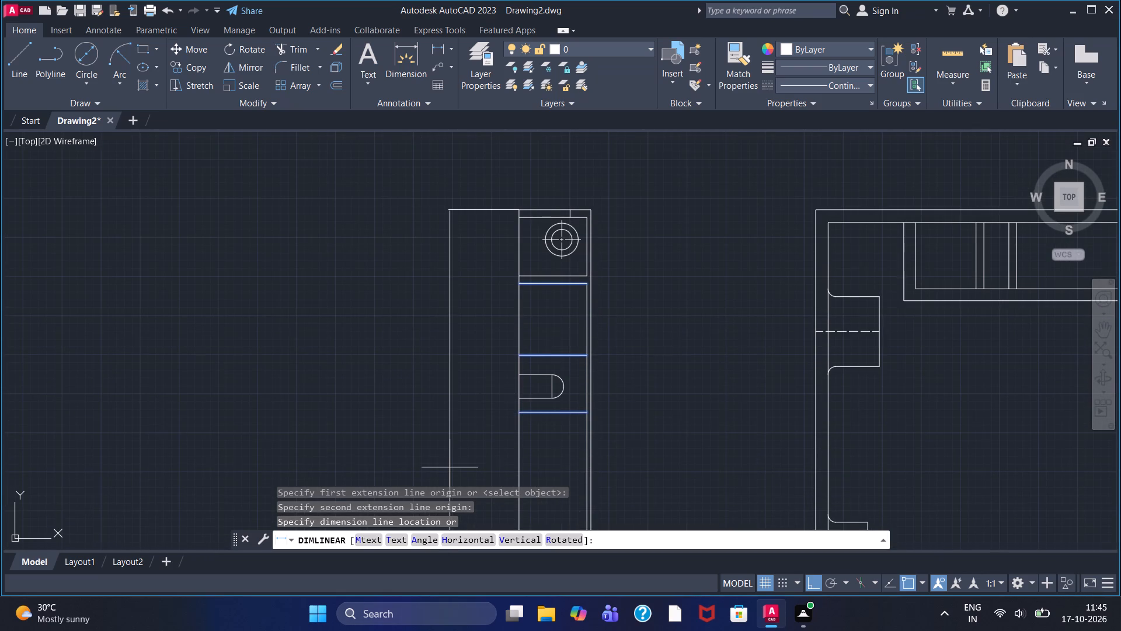
middle_drag(450, 466, 505, 314)
middle_drag(500, 375, 536, 237)
scroll(536, 237, down, 1)
click(545, 342)
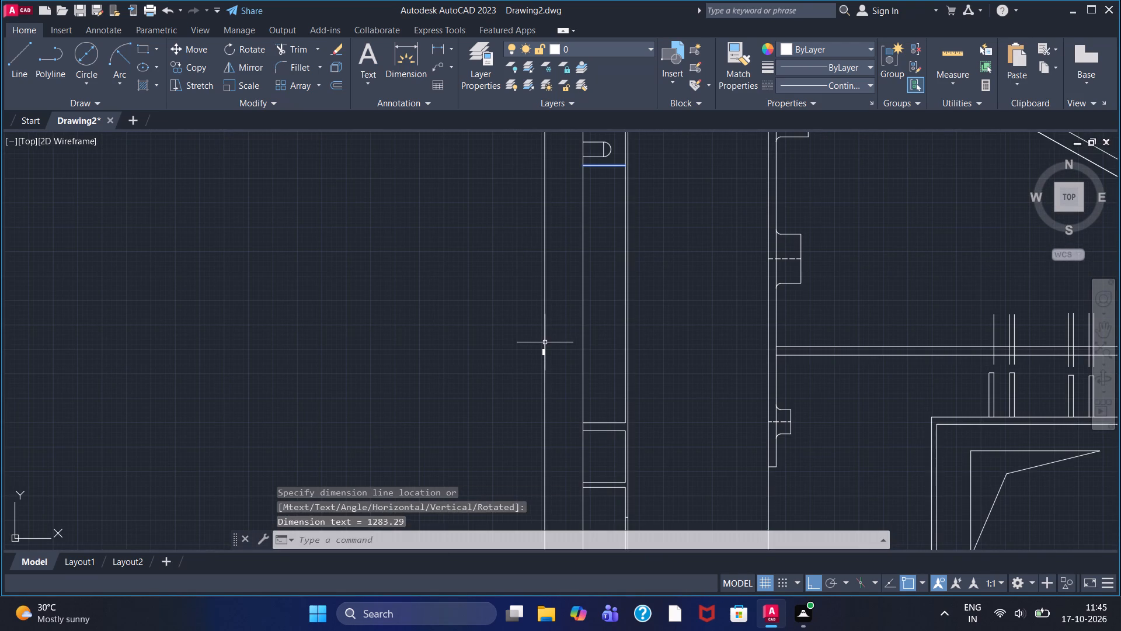
Add a horizontal linear dimension for the side view's overall width, placed below its bottom edge.
scroll(543, 346, up, 4)
scroll(548, 331, down, 3)
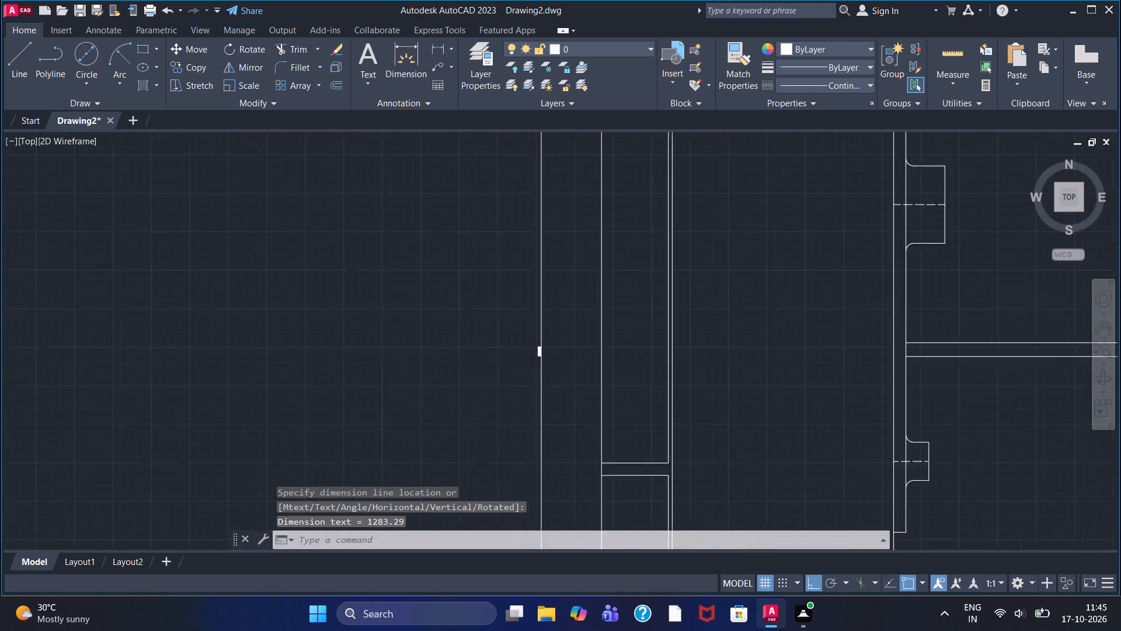
scroll(548, 331, down, 3)
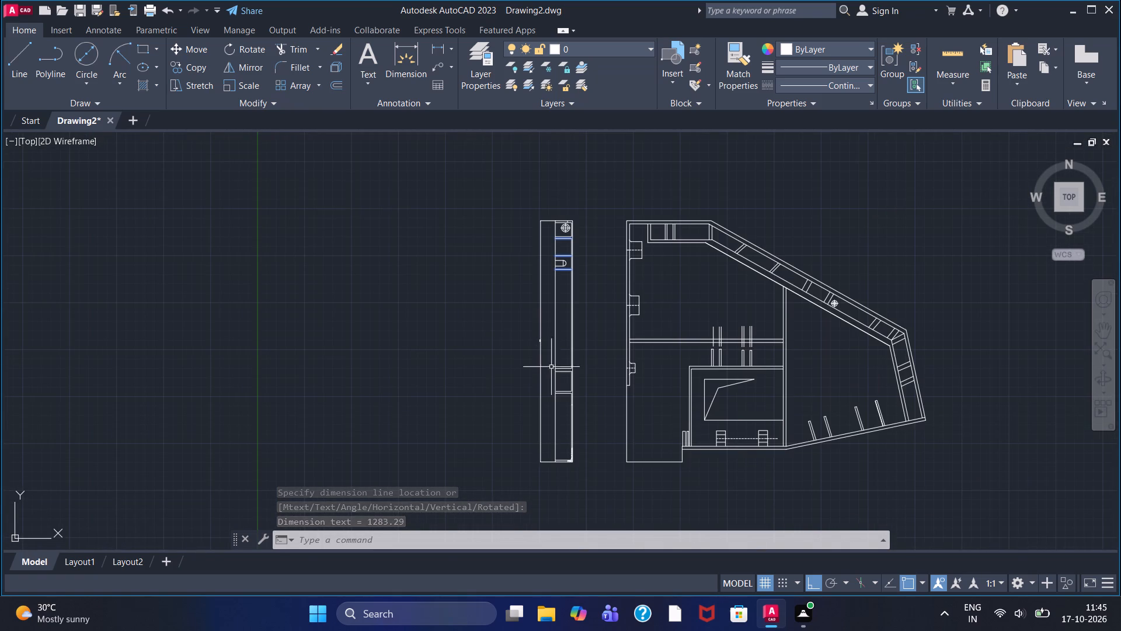
middle_drag(612, 376, 602, 311)
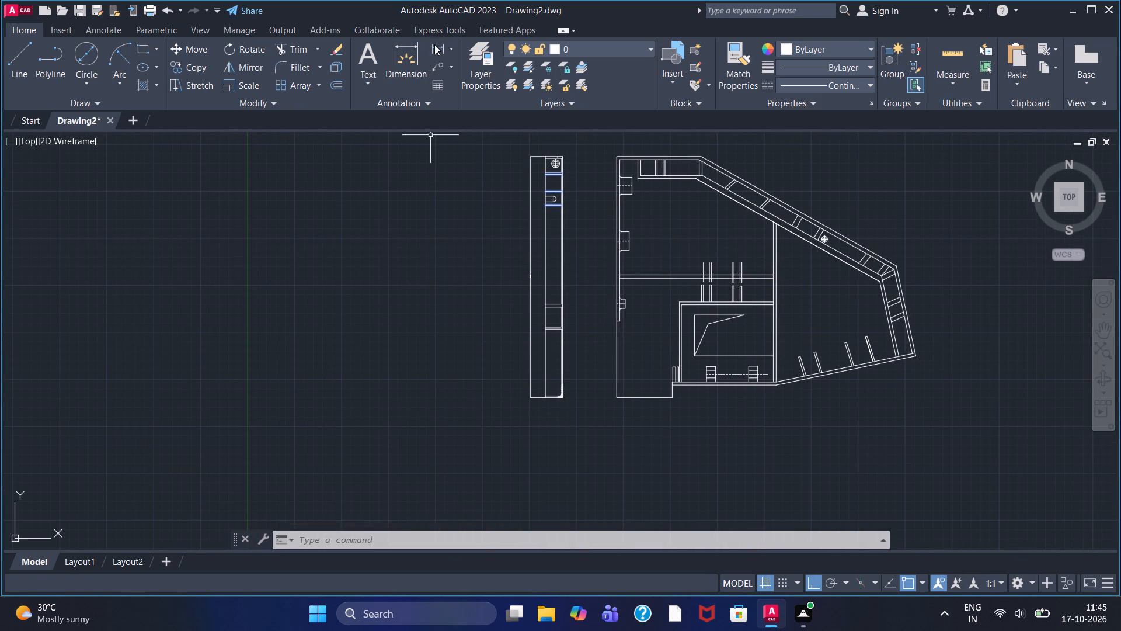
click(434, 45)
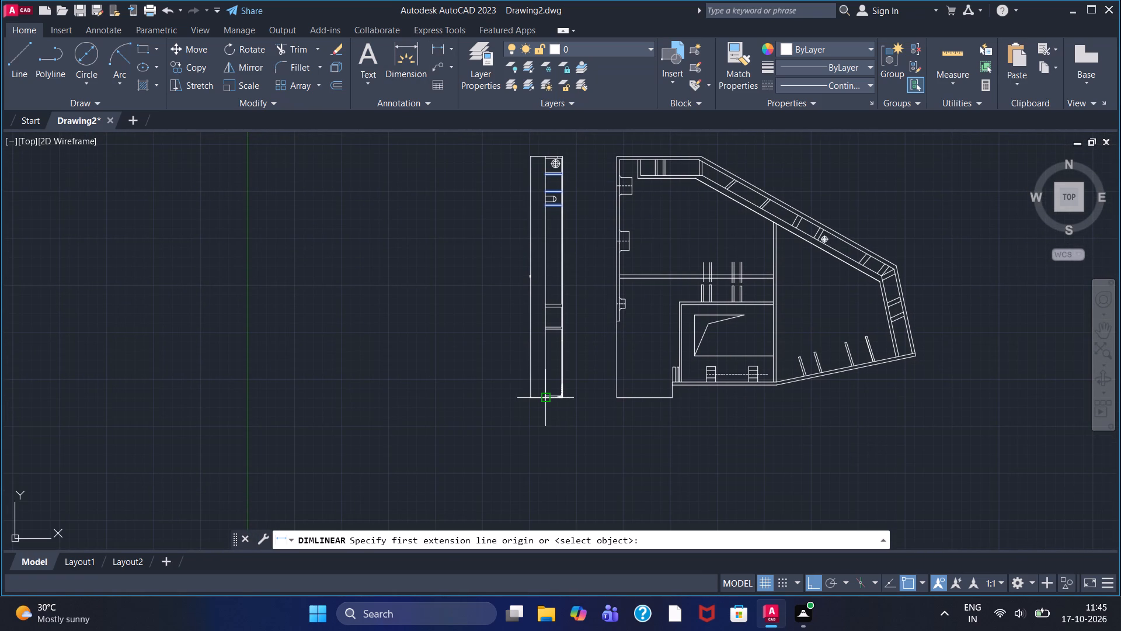
click(548, 400)
click(566, 401)
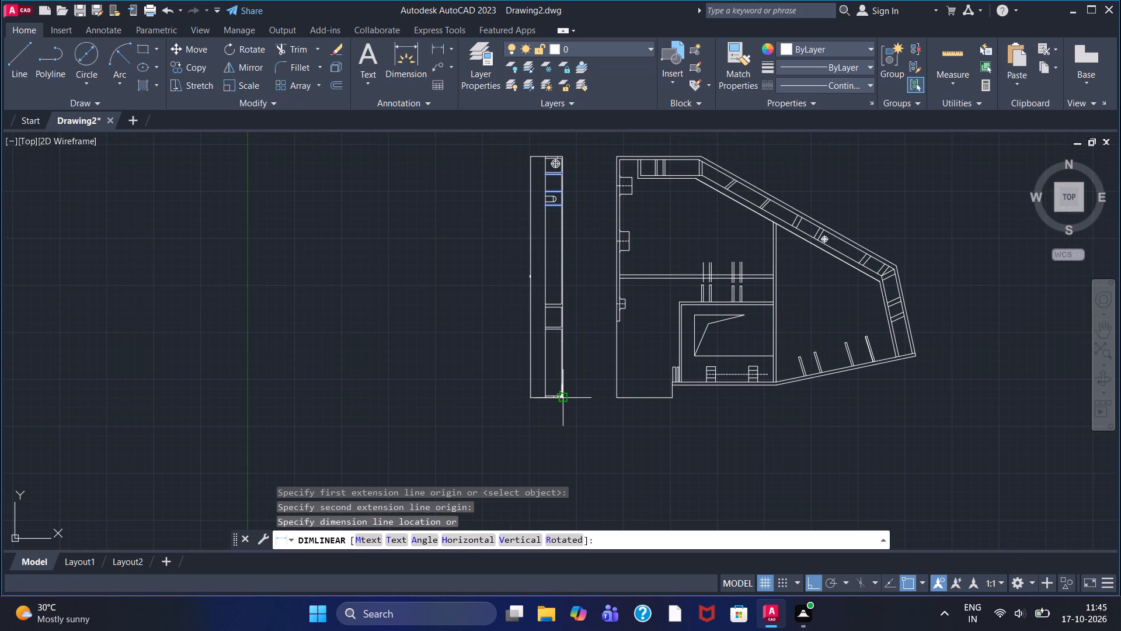
click(555, 418)
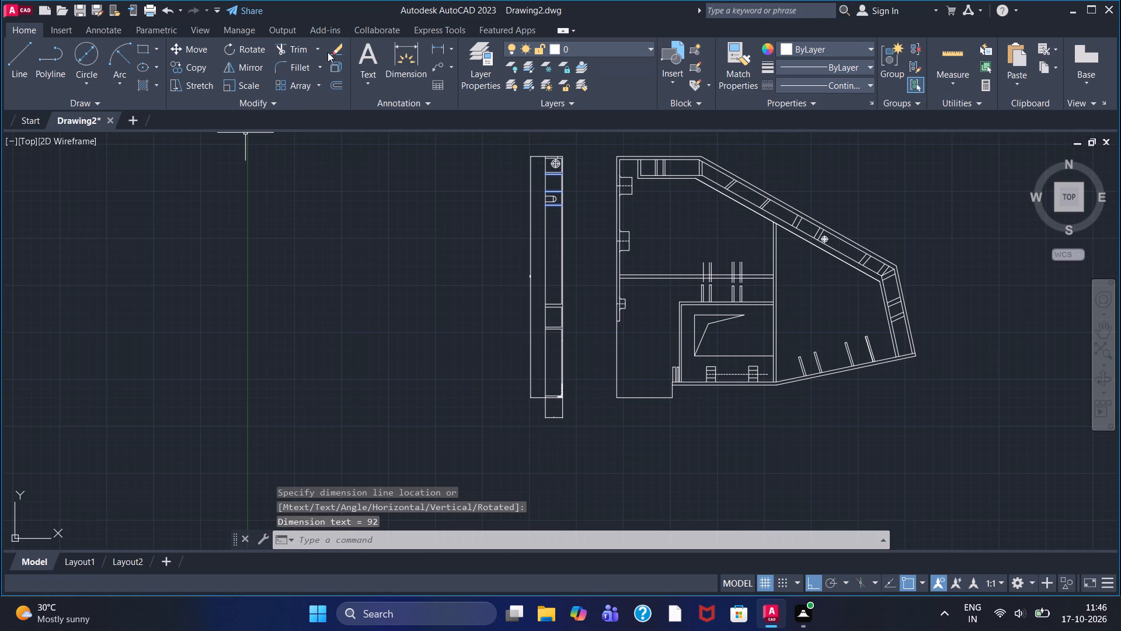
Add a horizontal linear dimension for the plan's lowest bottom edge, between its outer wall and the step, placed below it.
click(441, 47)
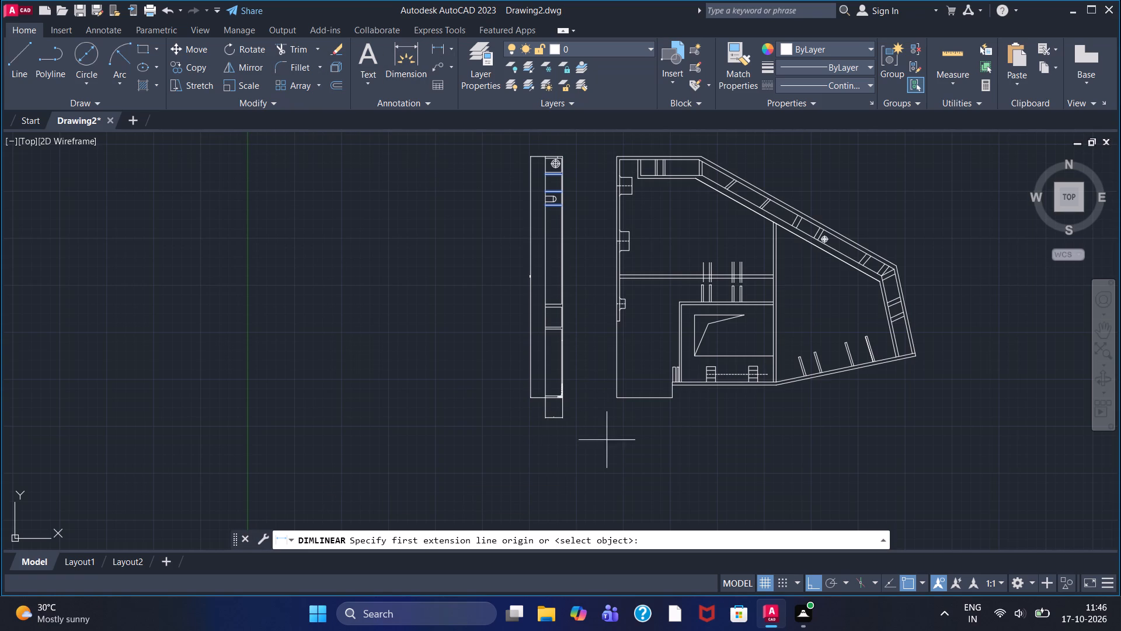
click(621, 397)
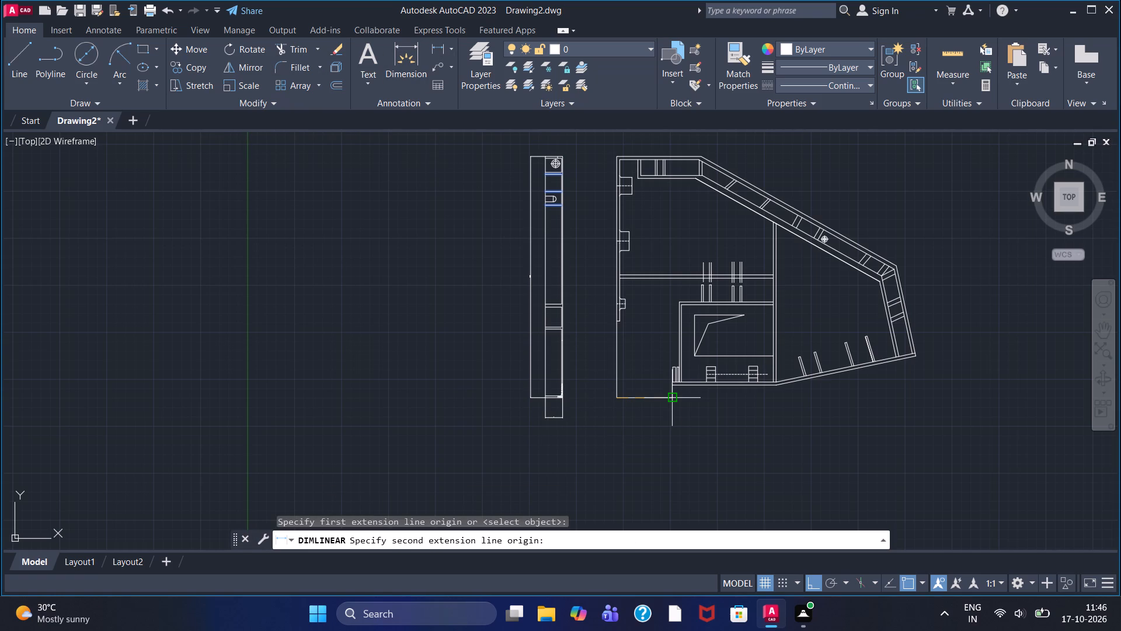
click(673, 398)
click(655, 421)
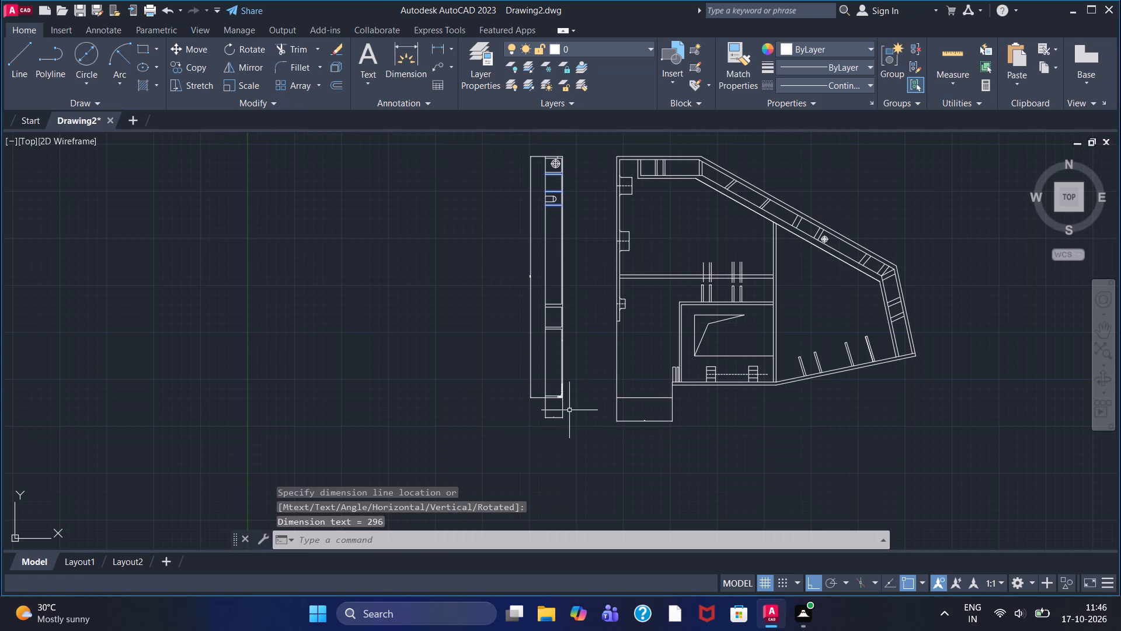
Modify the ISO-25 dimension style to use text height 20 and ISO standard text alignment.
click(434, 47)
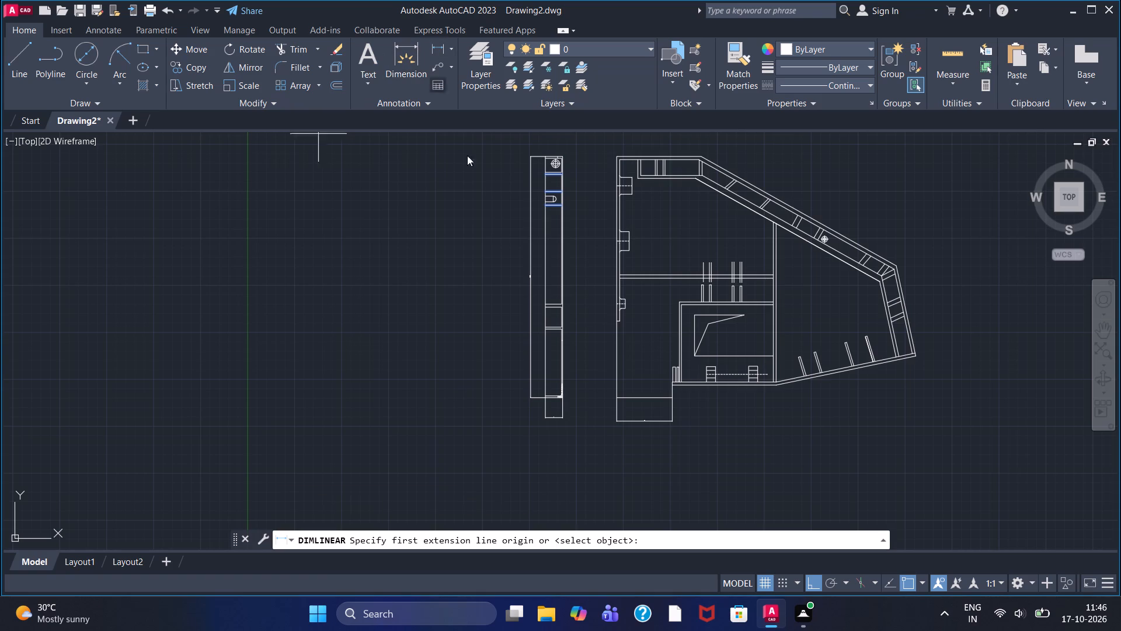
click(429, 99)
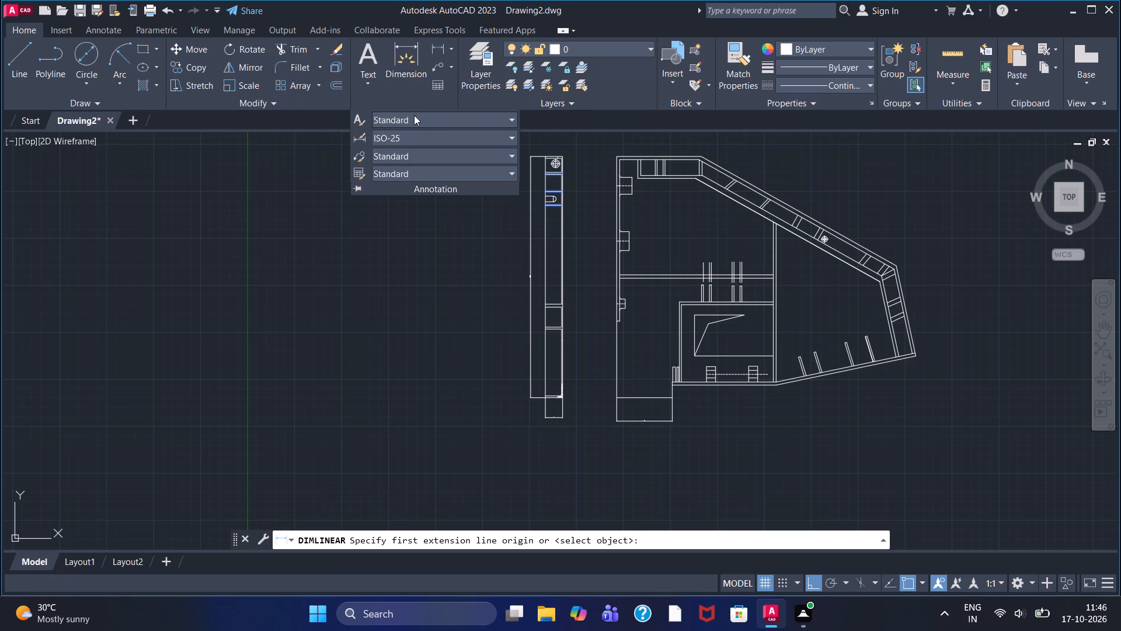
click(356, 137)
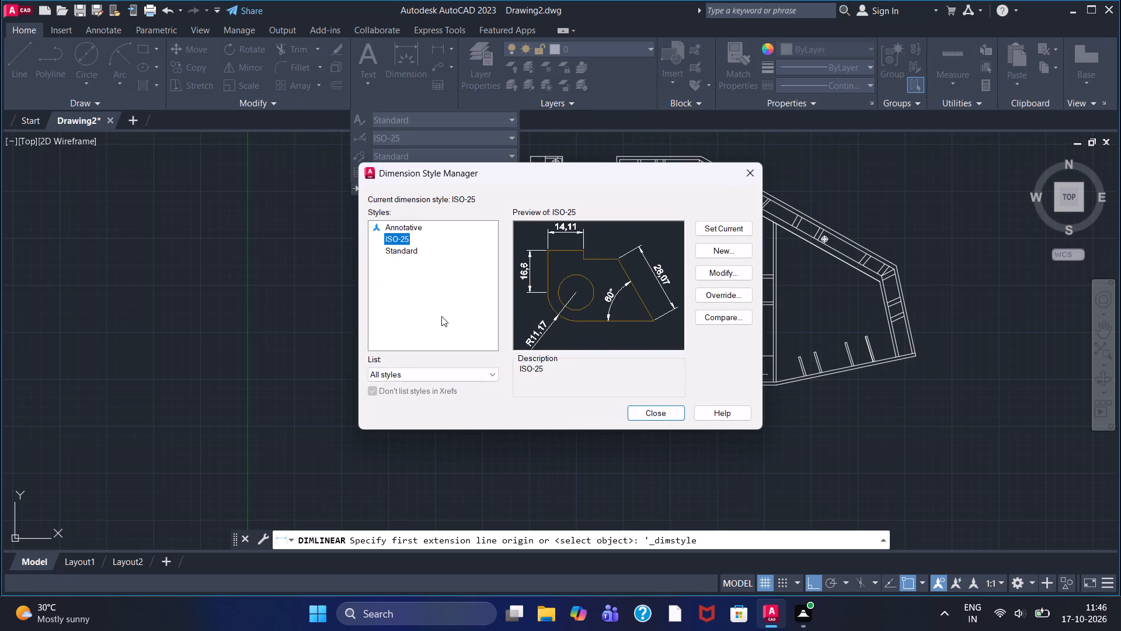
click(724, 266)
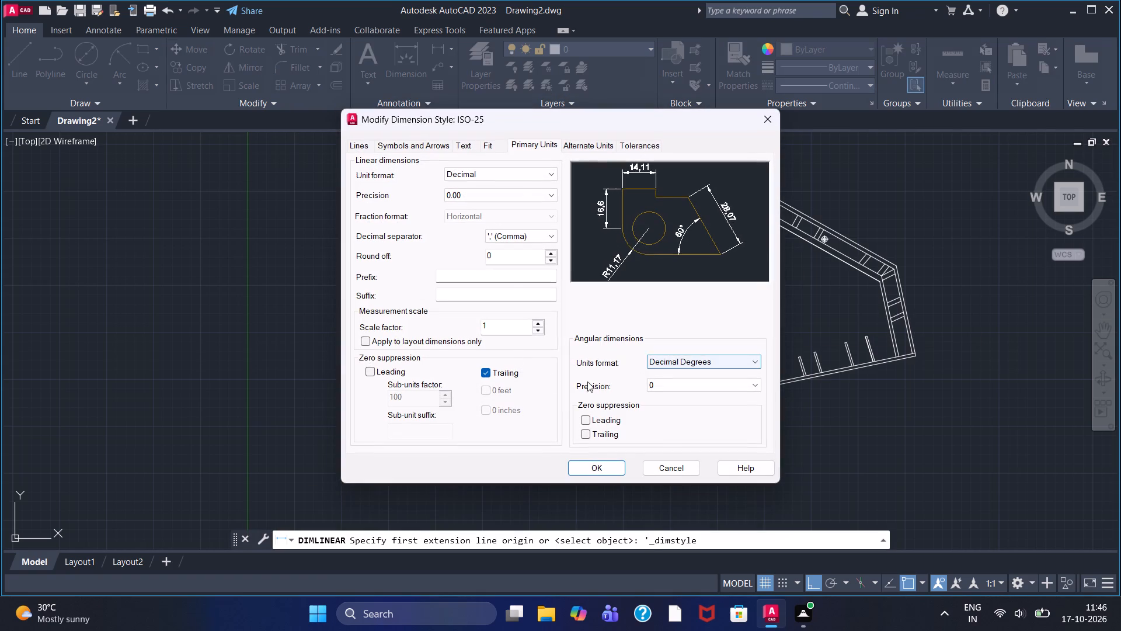
click(463, 147)
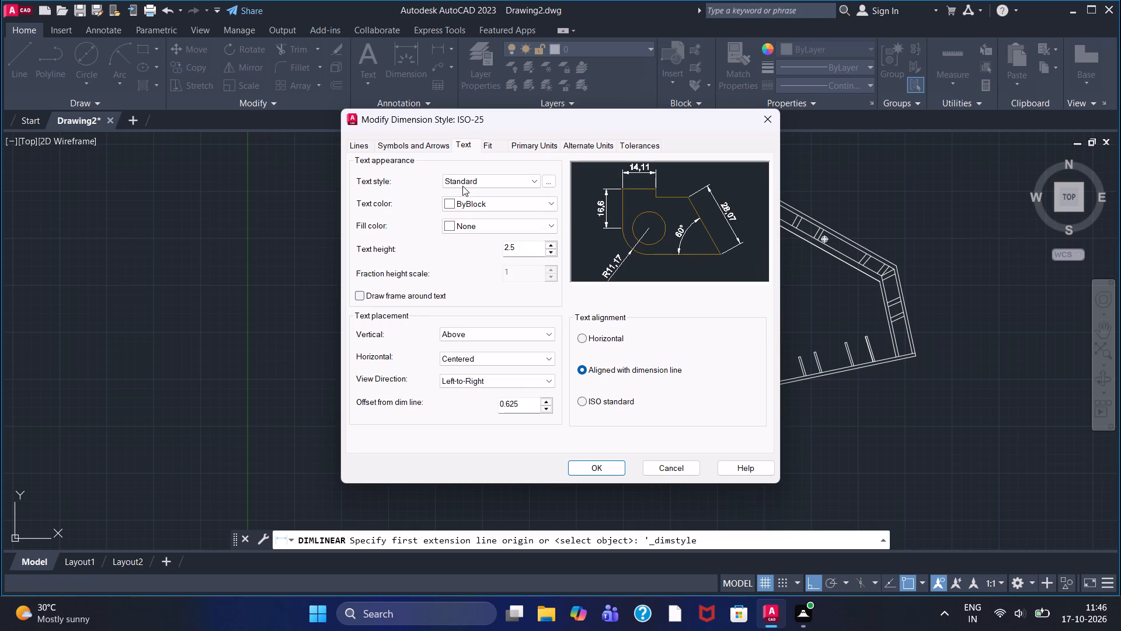
drag(534, 244, 481, 244)
text(20)
key(Return)
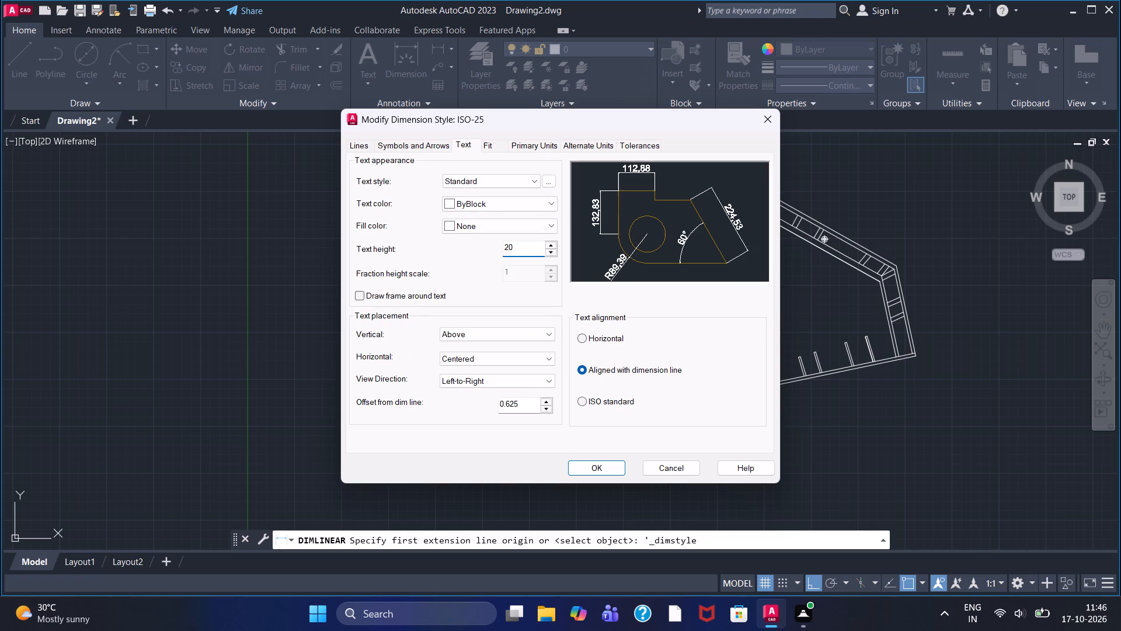
click(584, 400)
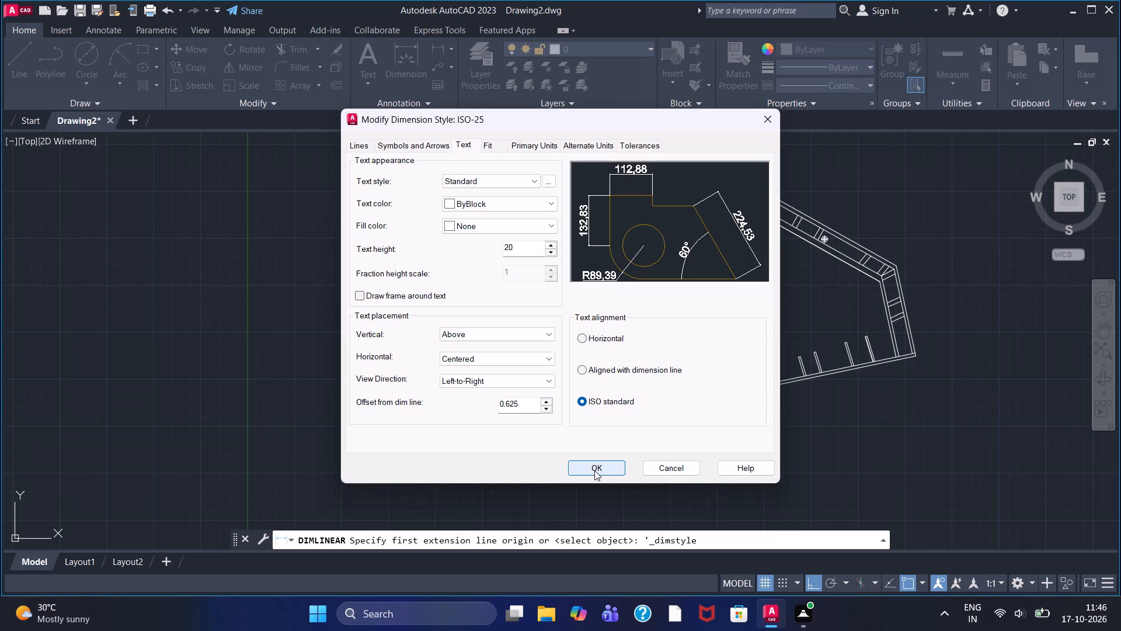
Set the ISO-25 dimension style's linear precision to 0.
click(531, 147)
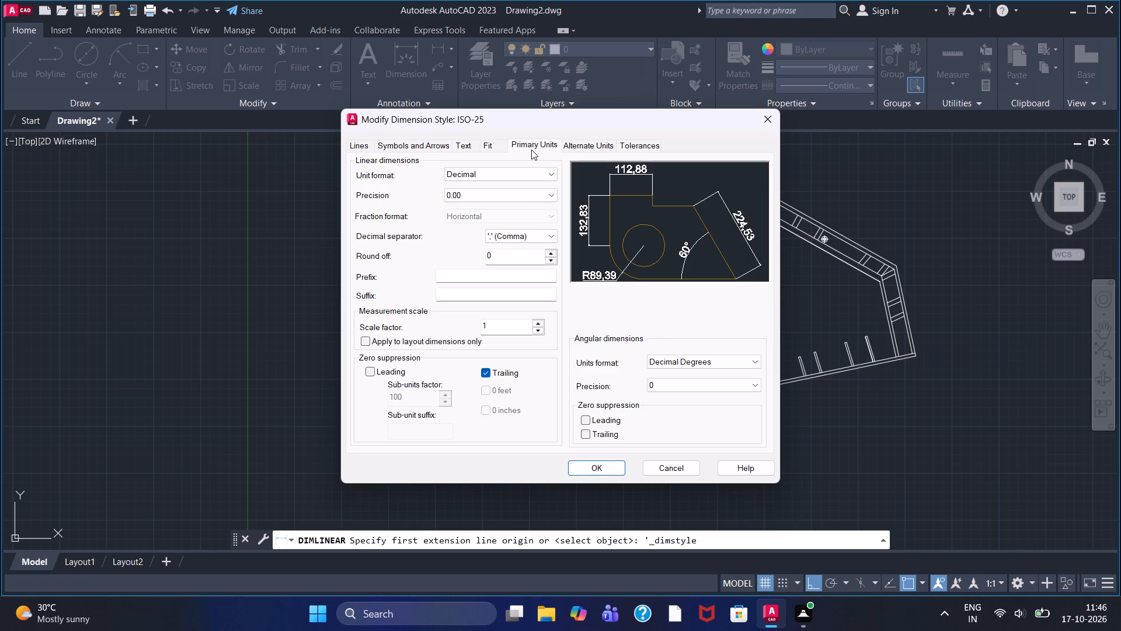
click(513, 192)
click(497, 204)
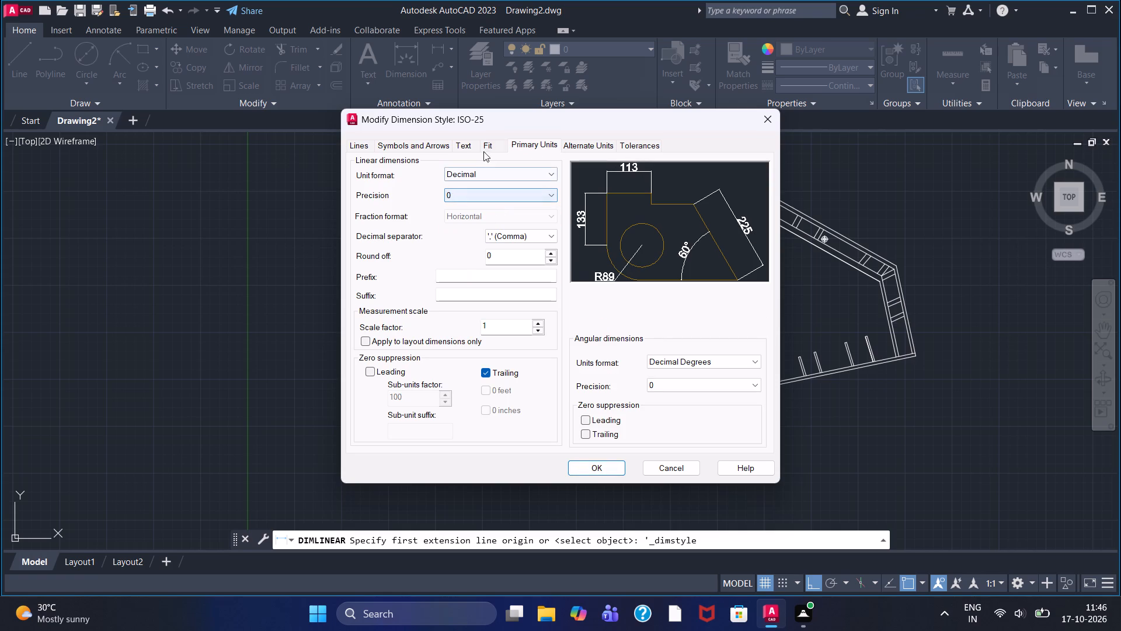
Apply the ISO-25 dimension style changes, set a style as current and close the style manager.
click(458, 153)
click(463, 145)
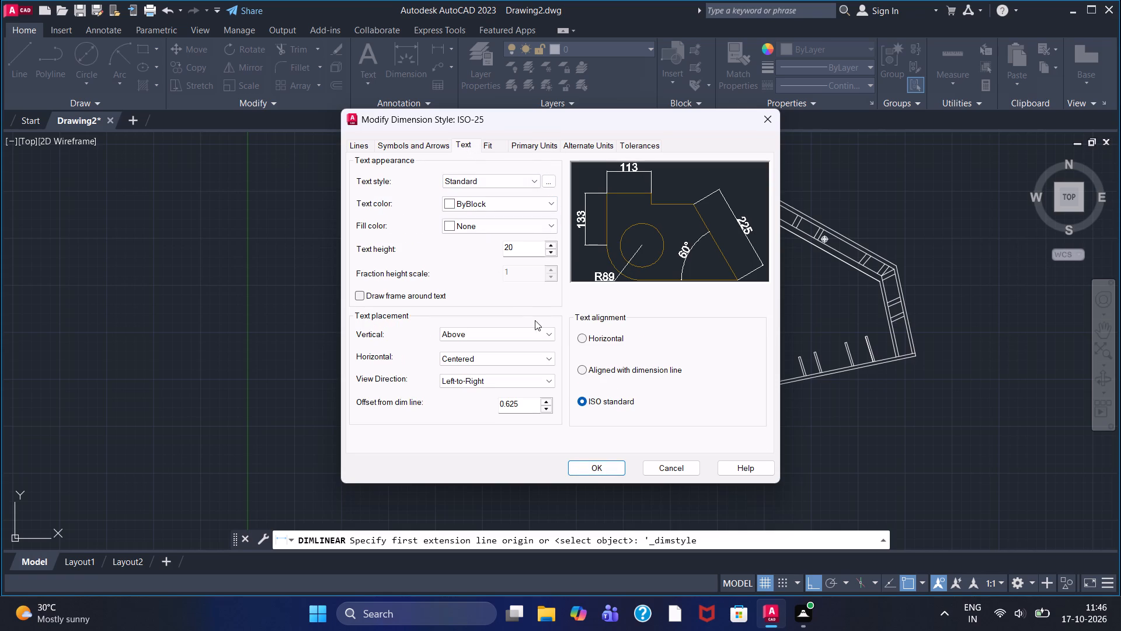
click(597, 466)
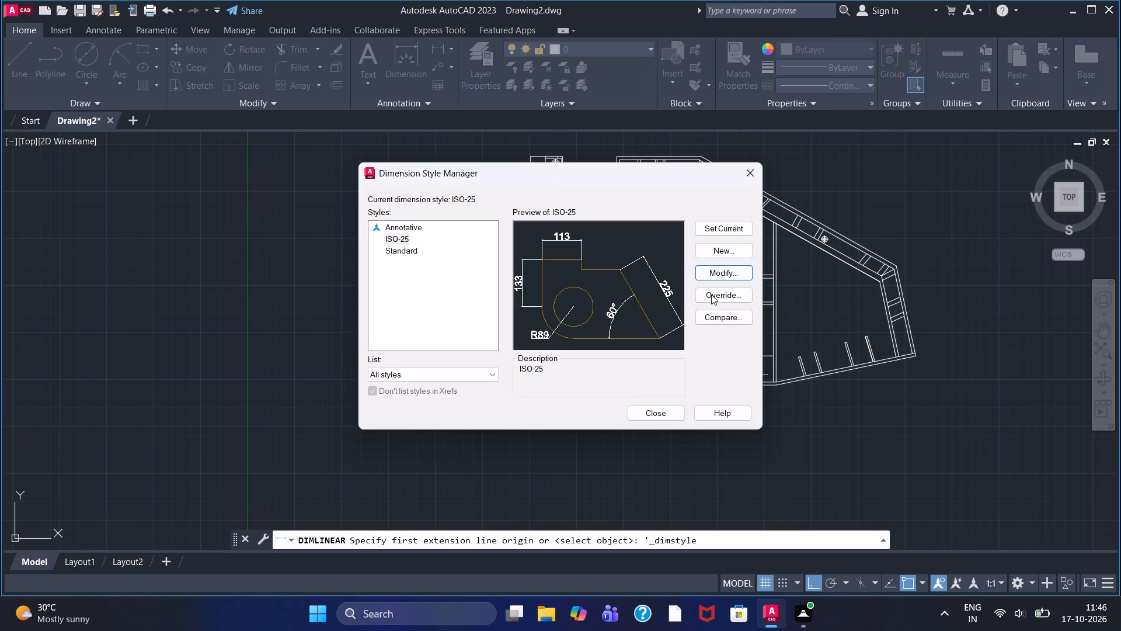
click(747, 226)
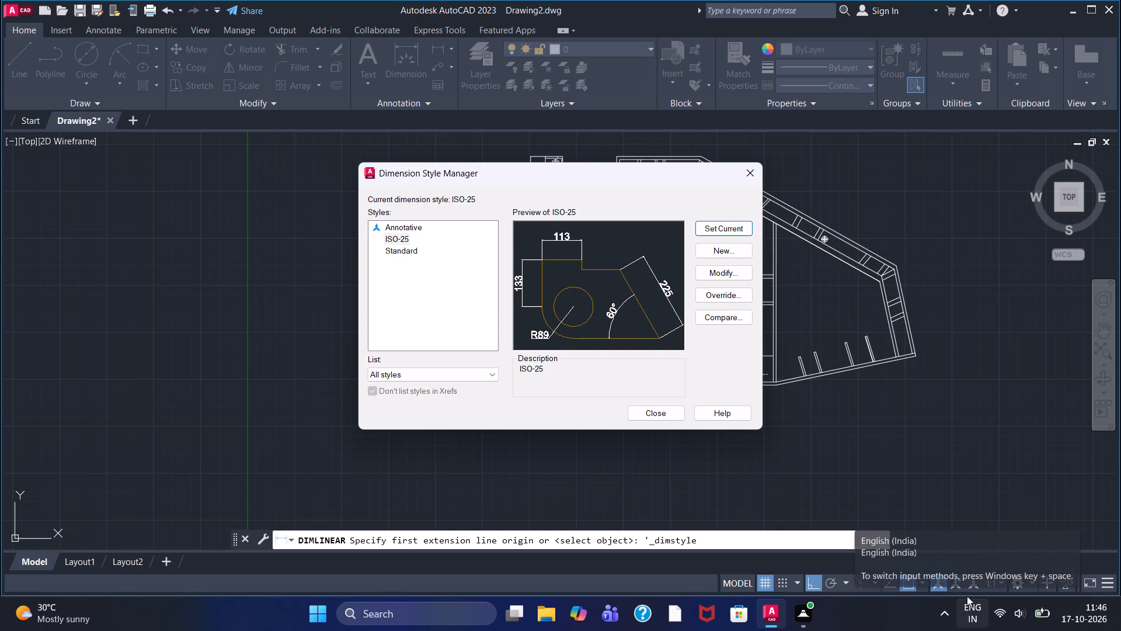
click(649, 415)
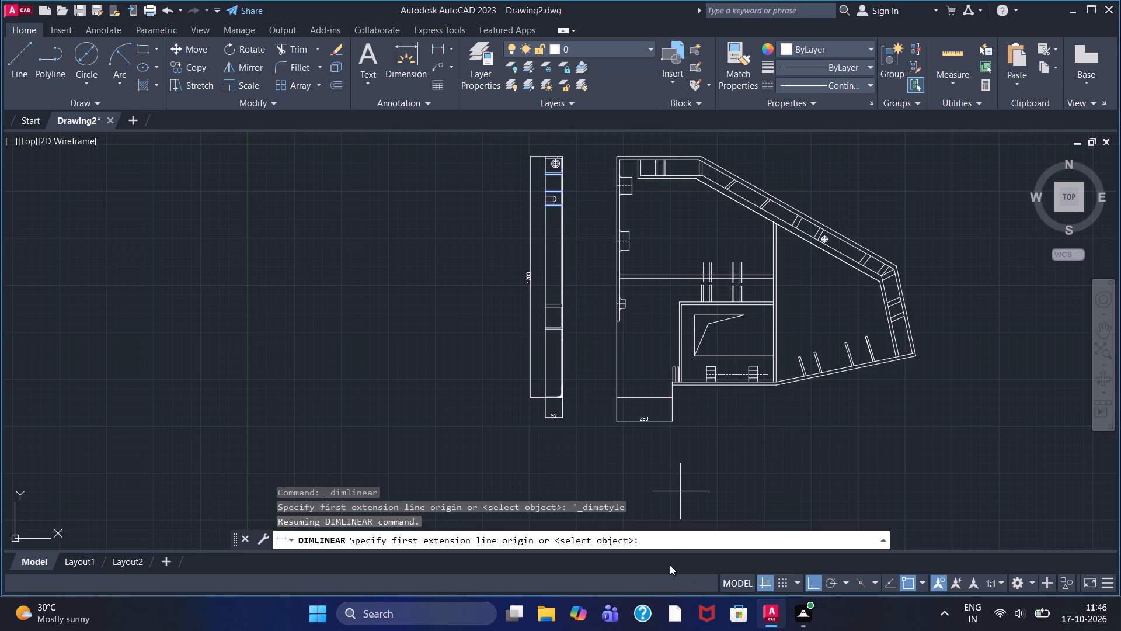
Add a horizontal linear dimension from the plan's lower outer-wall corner to where the bottom edge starts sloping, in line with the 296 dimension.
click(444, 46)
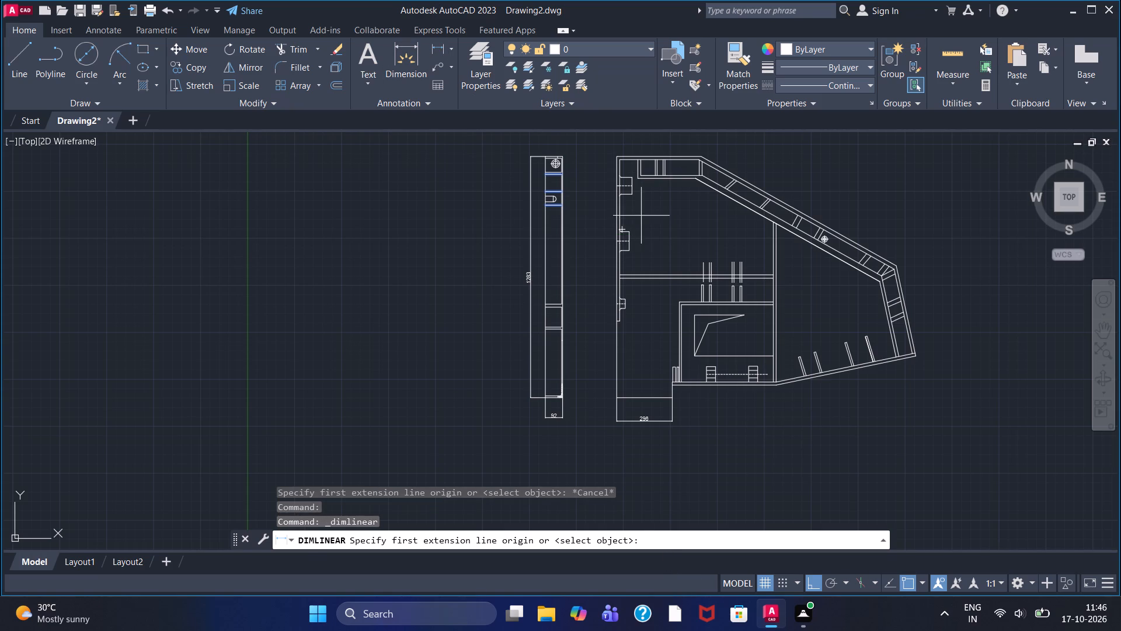
click(621, 400)
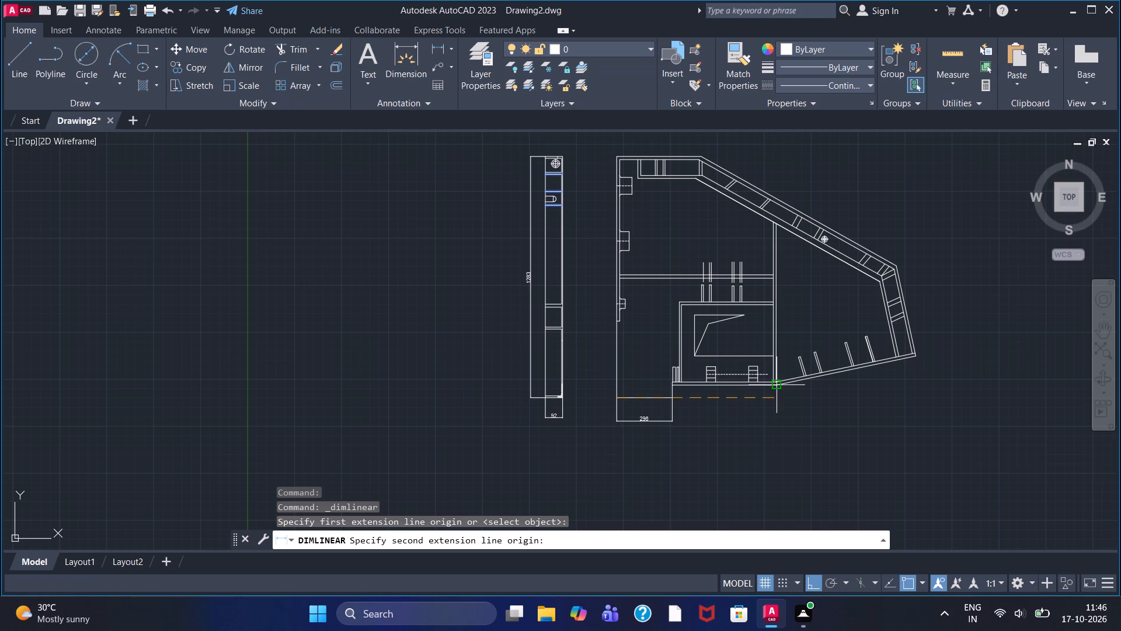
click(772, 389)
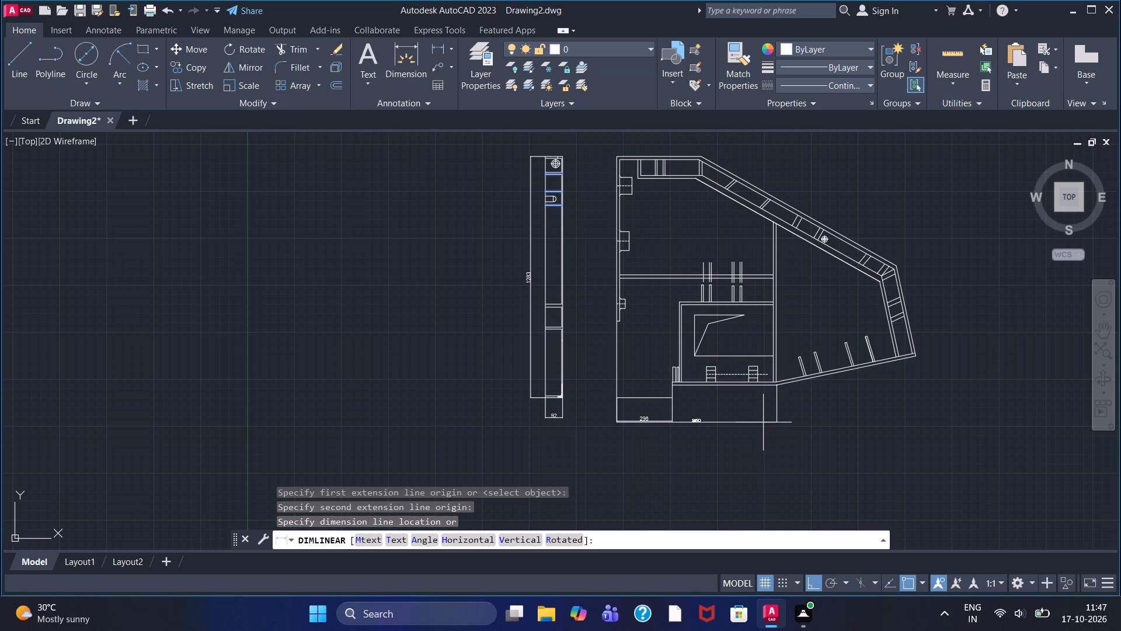
scroll(764, 421, up, 2)
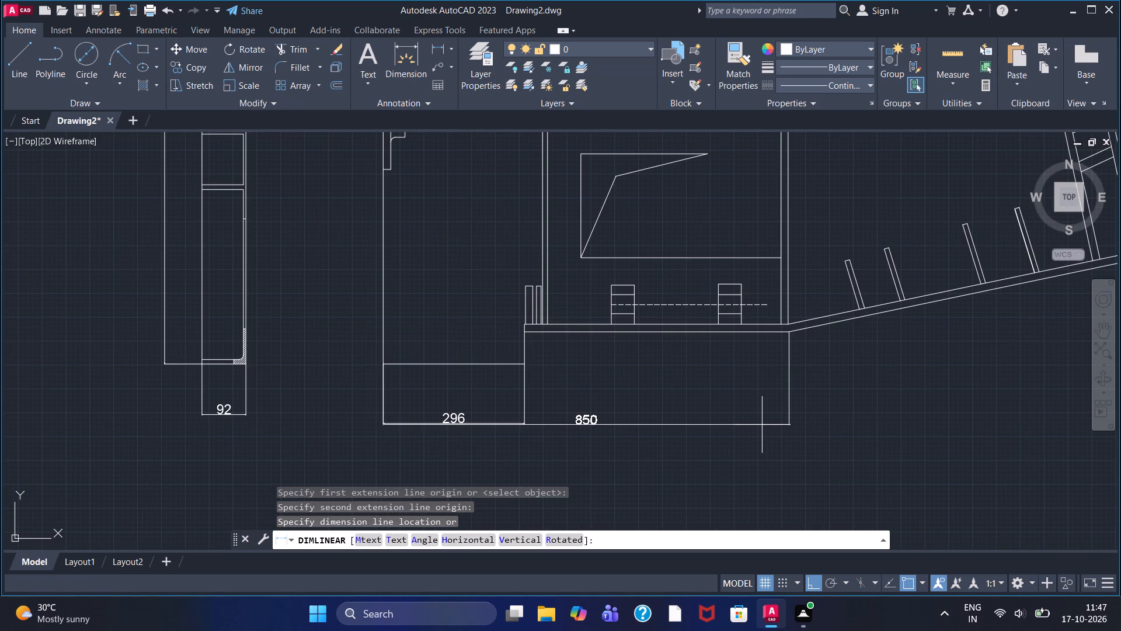
click(762, 425)
scroll(761, 427, down, 1)
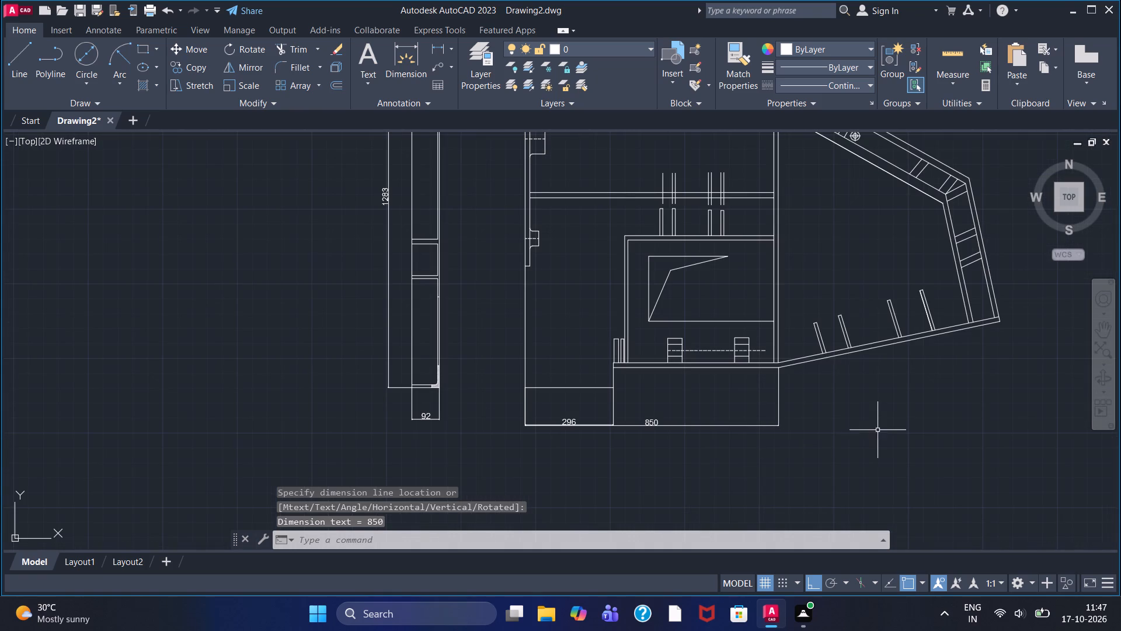
Add a horizontal linear dimension for the plan's overall width, from the outer-wall corner to the sloping bottom edge's far end, below the plan.
click(439, 43)
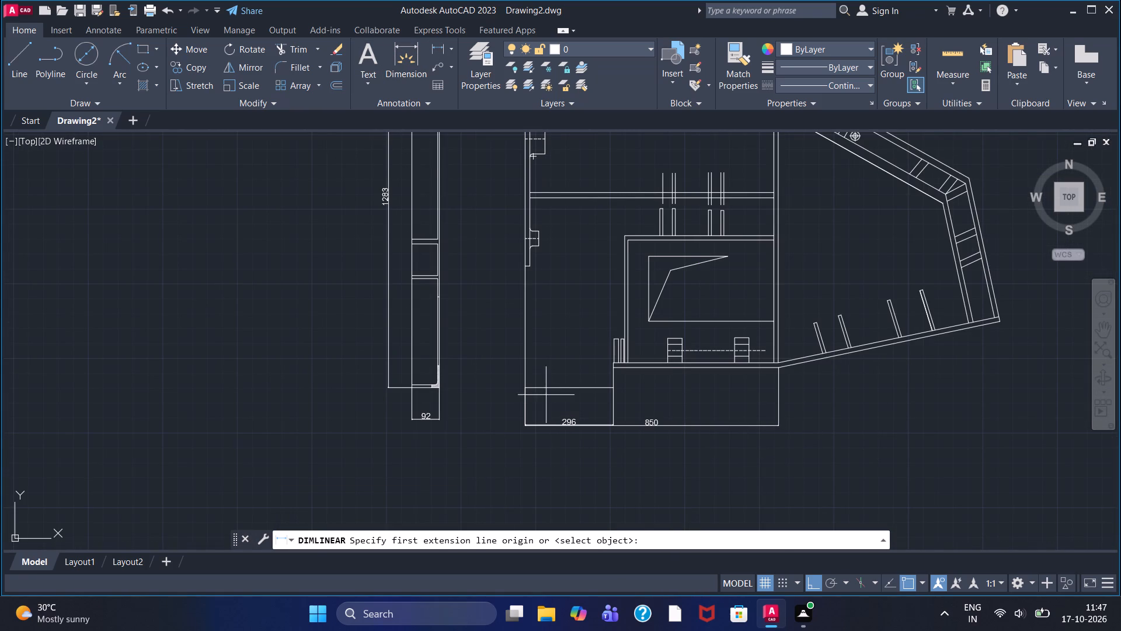
click(522, 388)
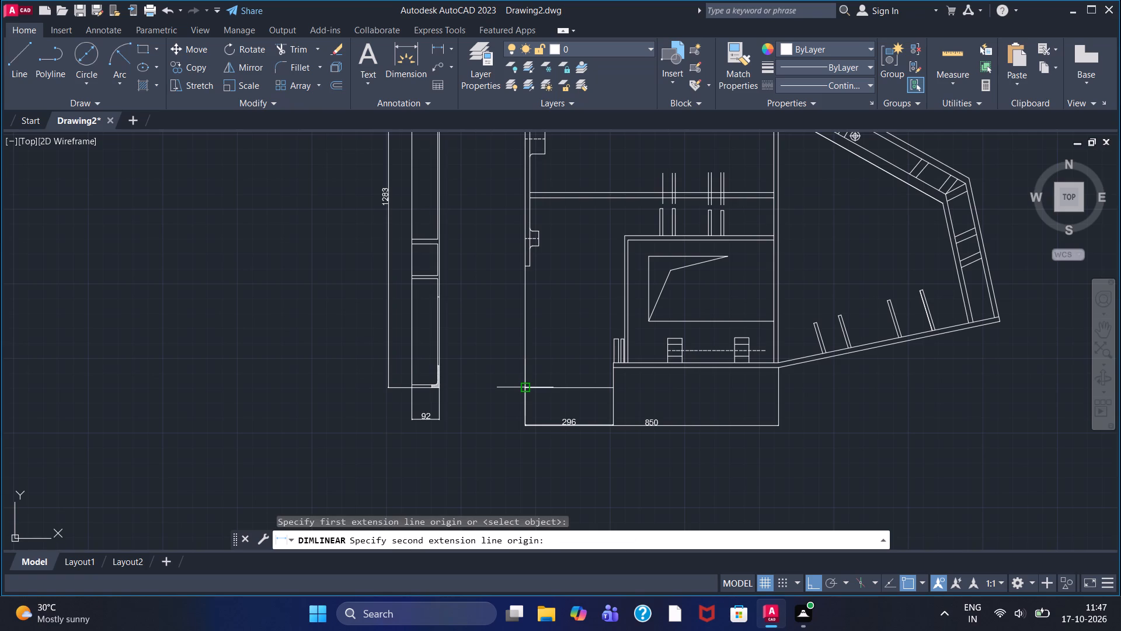
click(1002, 321)
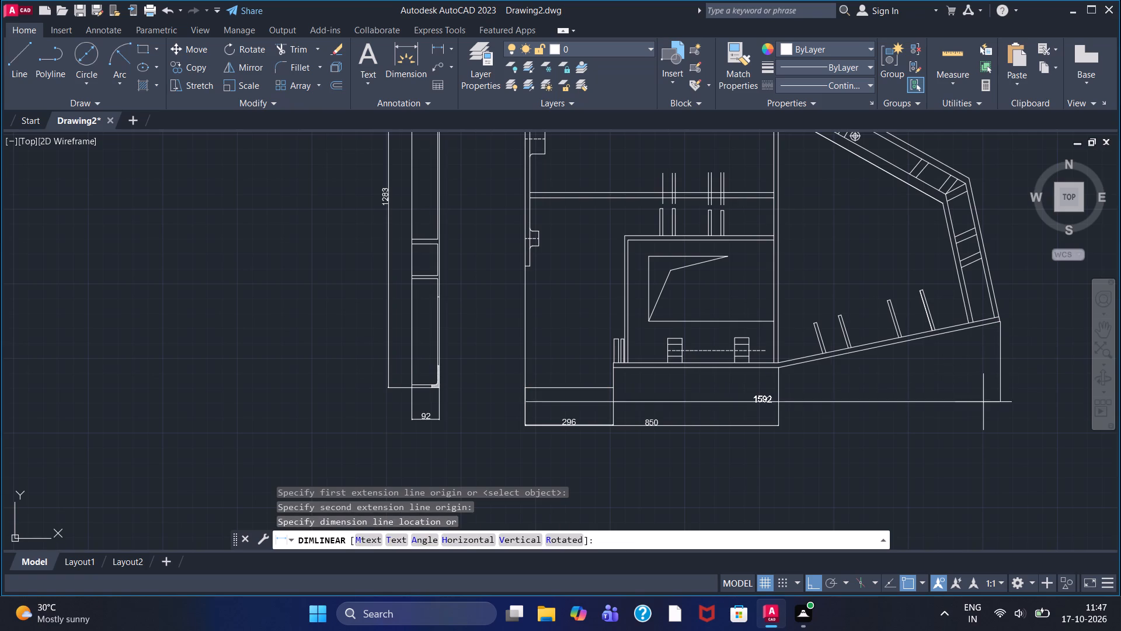
click(984, 426)
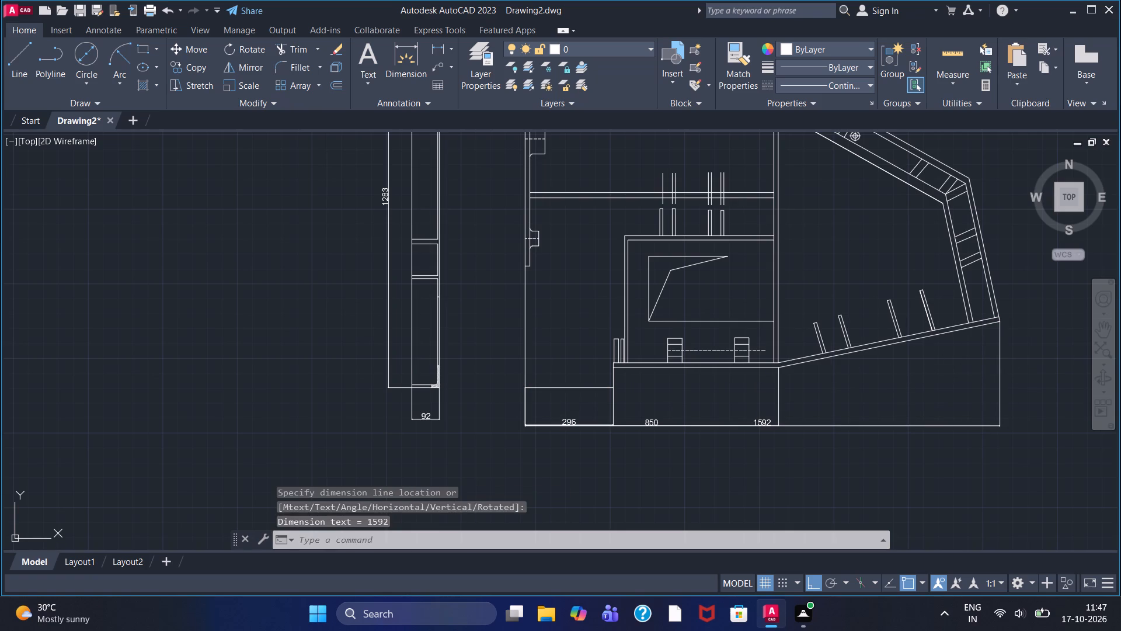
Add a vertical linear dimension for the plan's overall height, placed outside its straight outer wall, facing the side view.
middle_drag(875, 373, 896, 483)
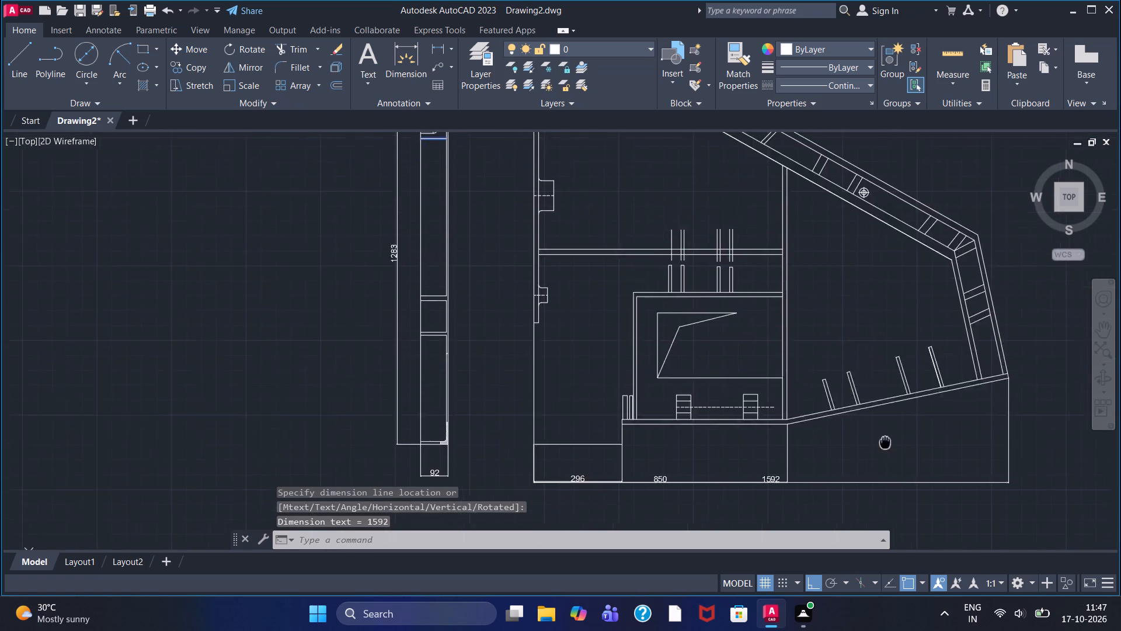
middle_drag(896, 483, 1004, 484)
scroll(1001, 473, down, 1)
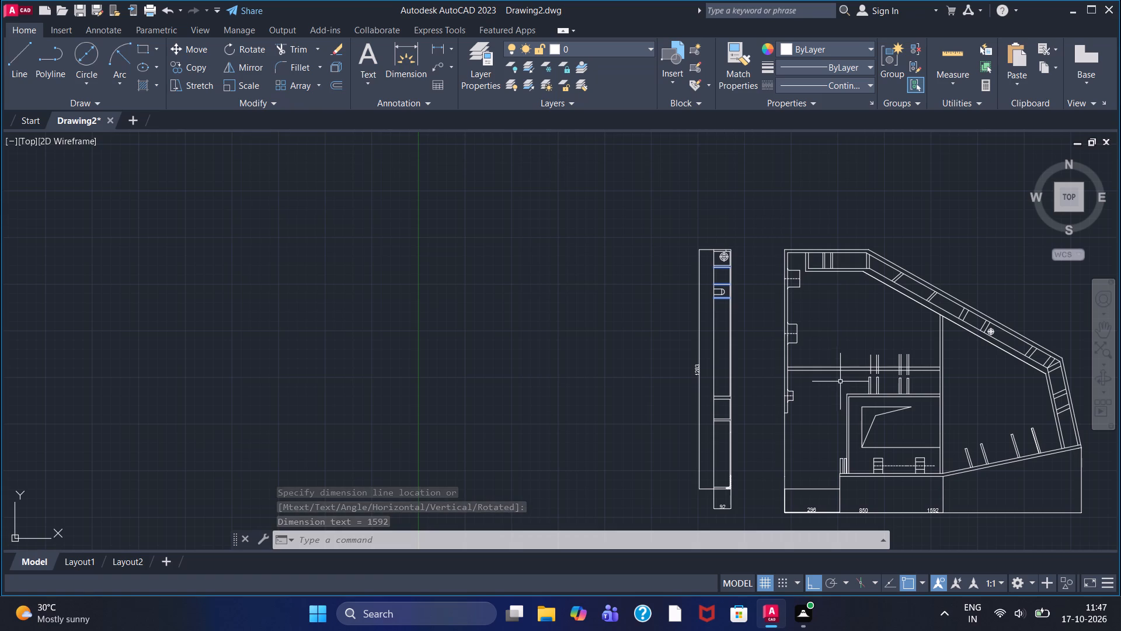
middle_drag(858, 331, 854, 286)
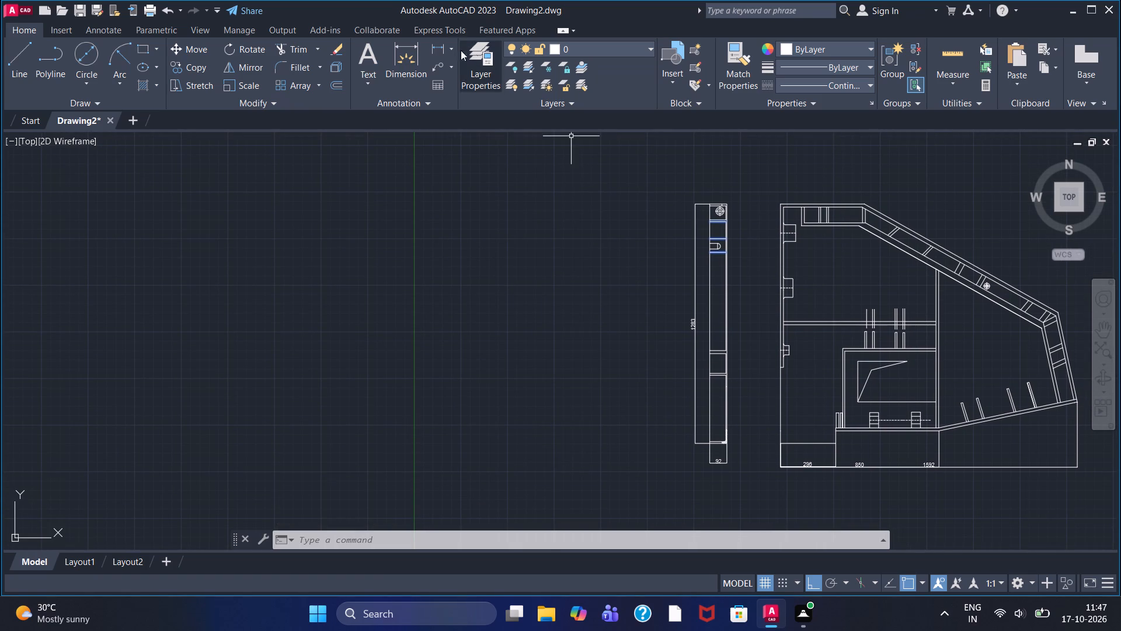
click(436, 47)
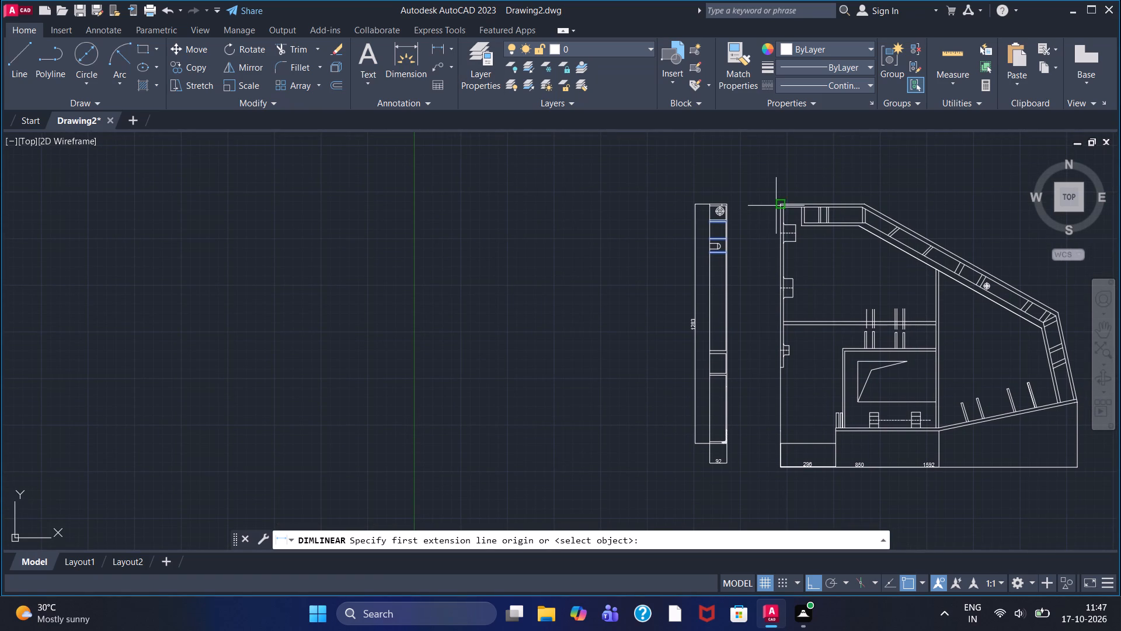
click(776, 206)
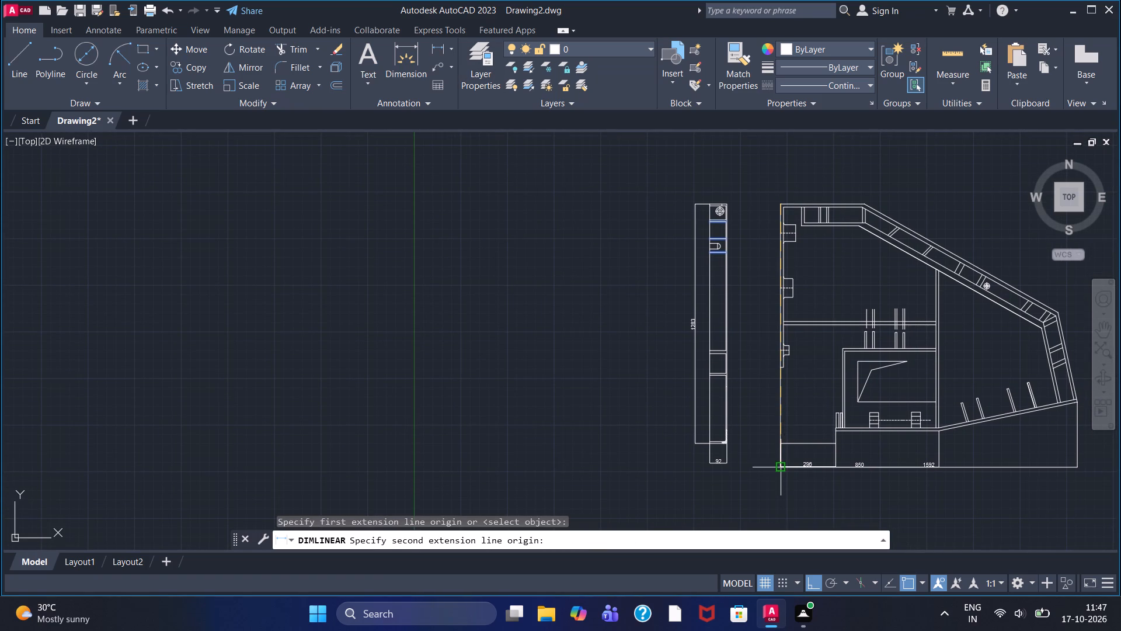
click(781, 446)
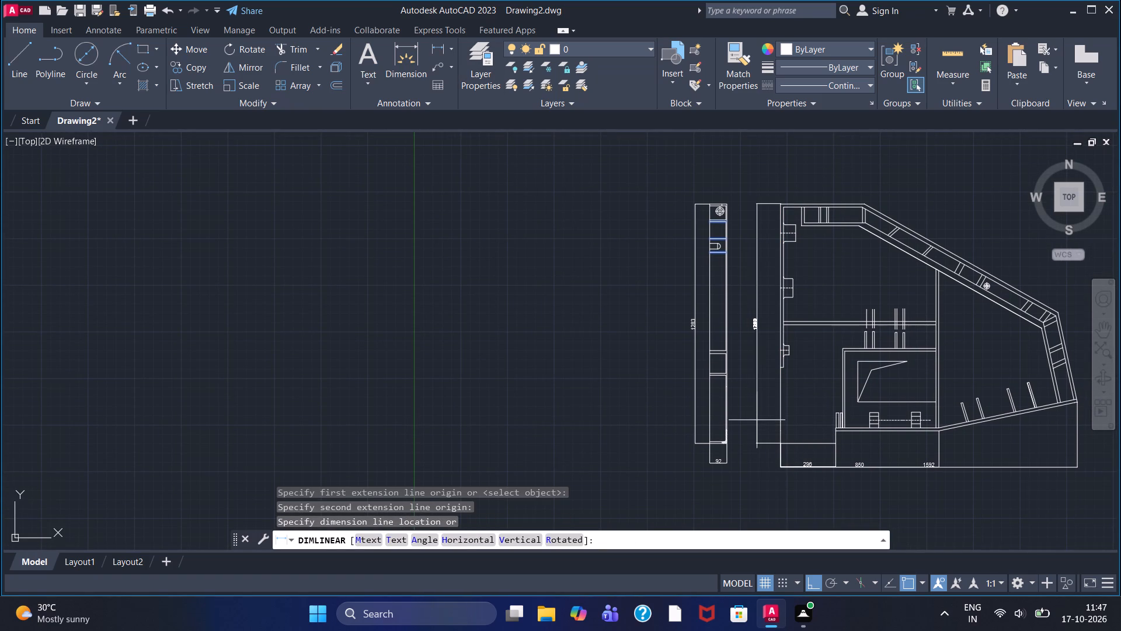
click(758, 418)
scroll(749, 358, up, 2)
scroll(749, 358, down, 2)
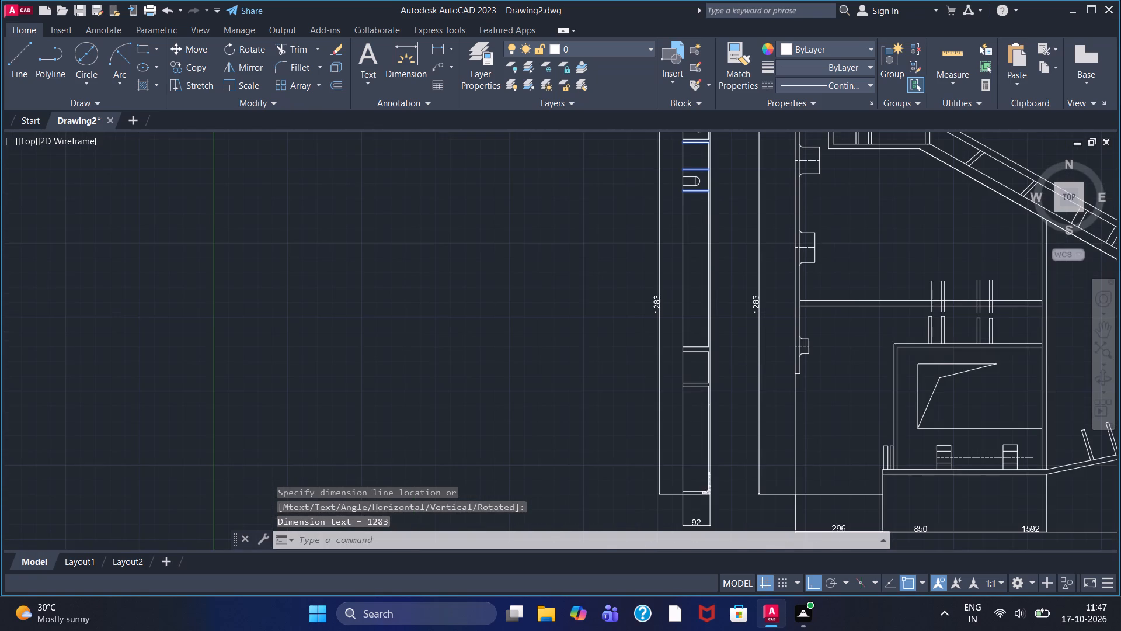
Add a vertical linear dimension between the inner and outer corners where the plan's top flange meets the sloping flange.
middle_drag(826, 269, 642, 282)
scroll(615, 255, up, 1)
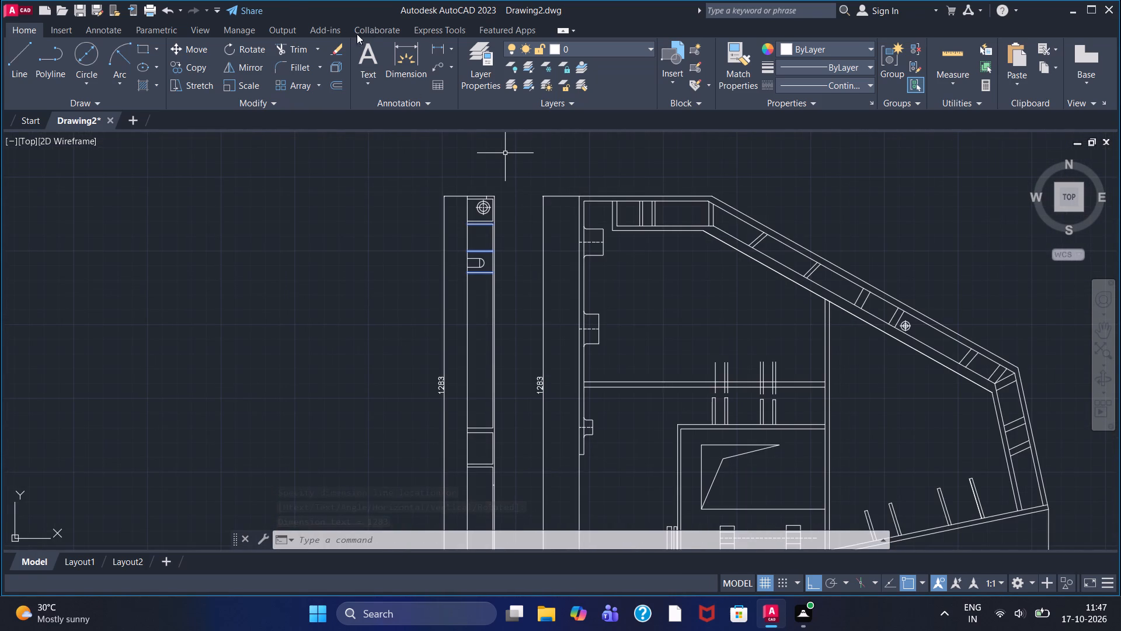
click(431, 41)
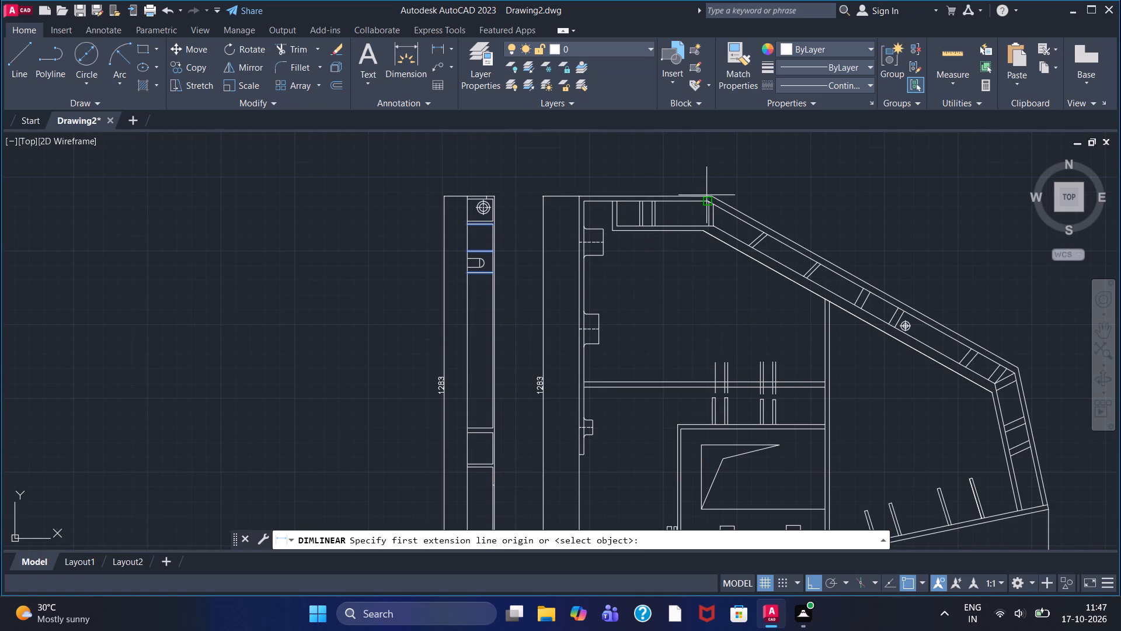
click(701, 235)
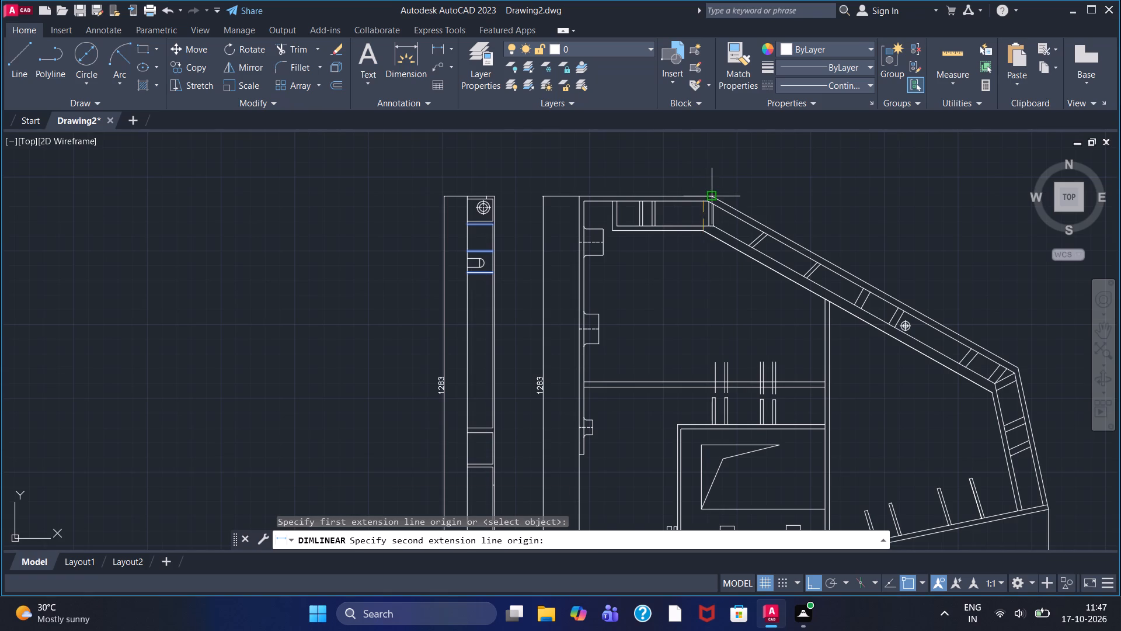
click(711, 195)
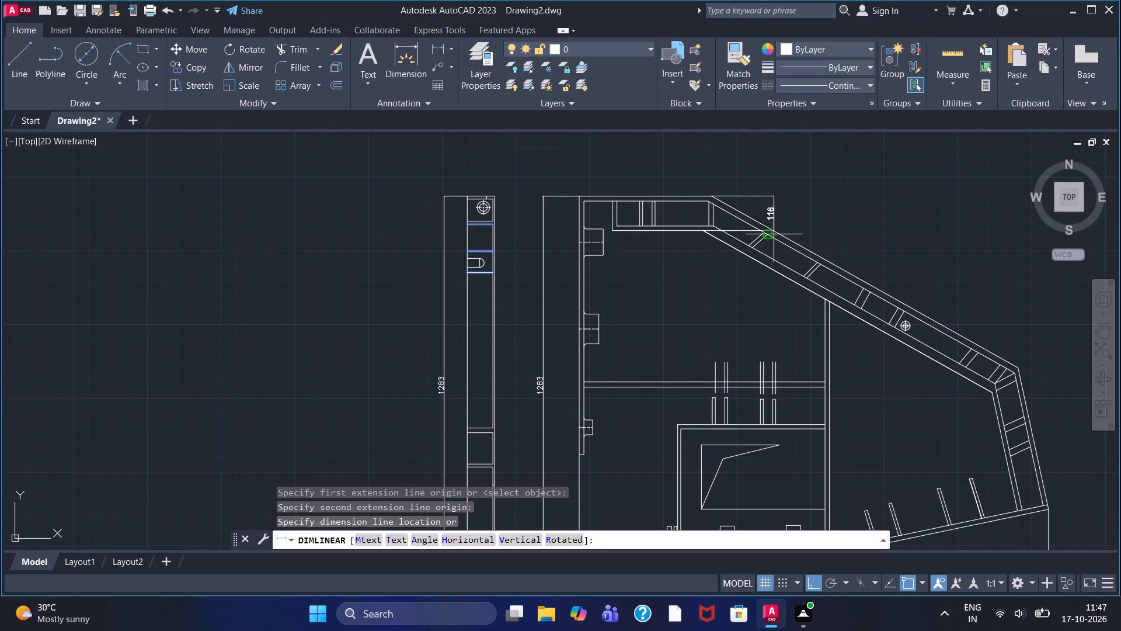
click(777, 240)
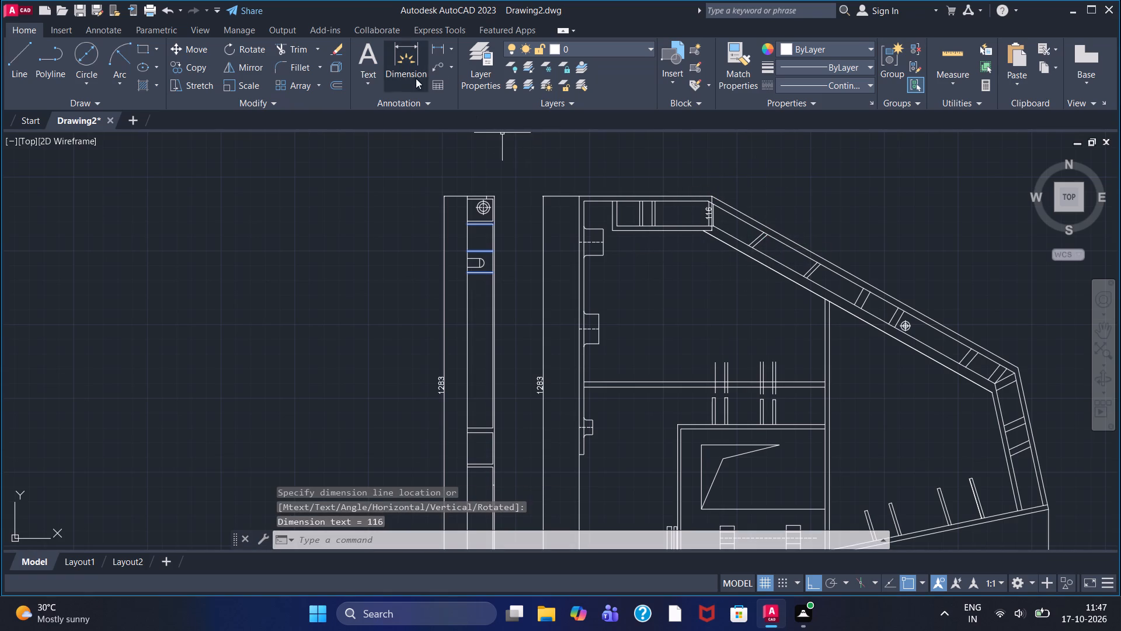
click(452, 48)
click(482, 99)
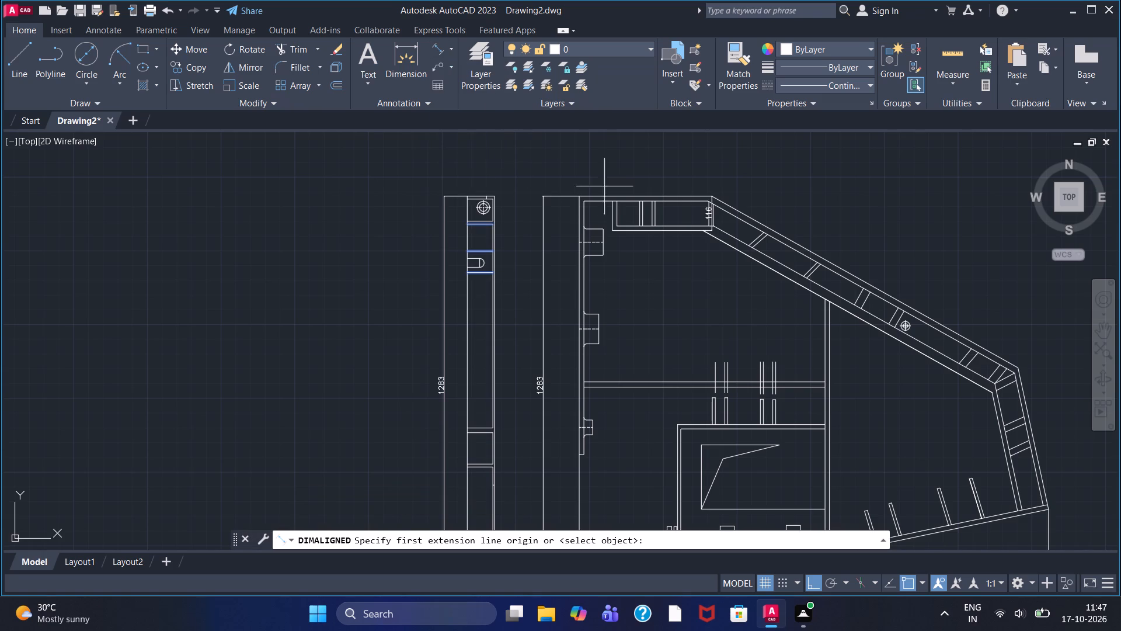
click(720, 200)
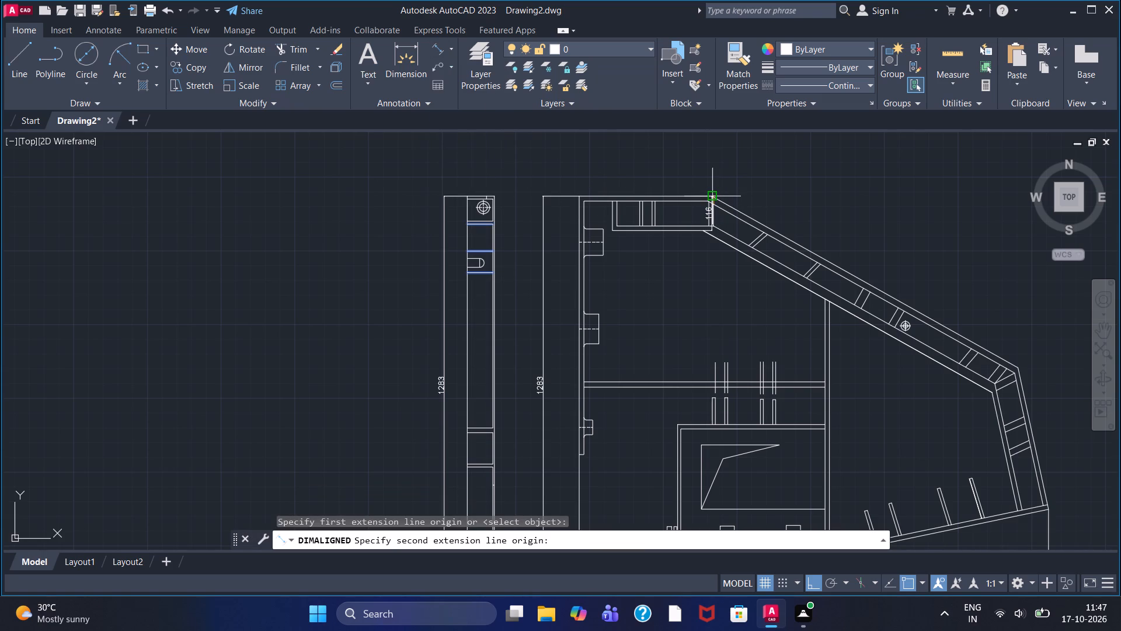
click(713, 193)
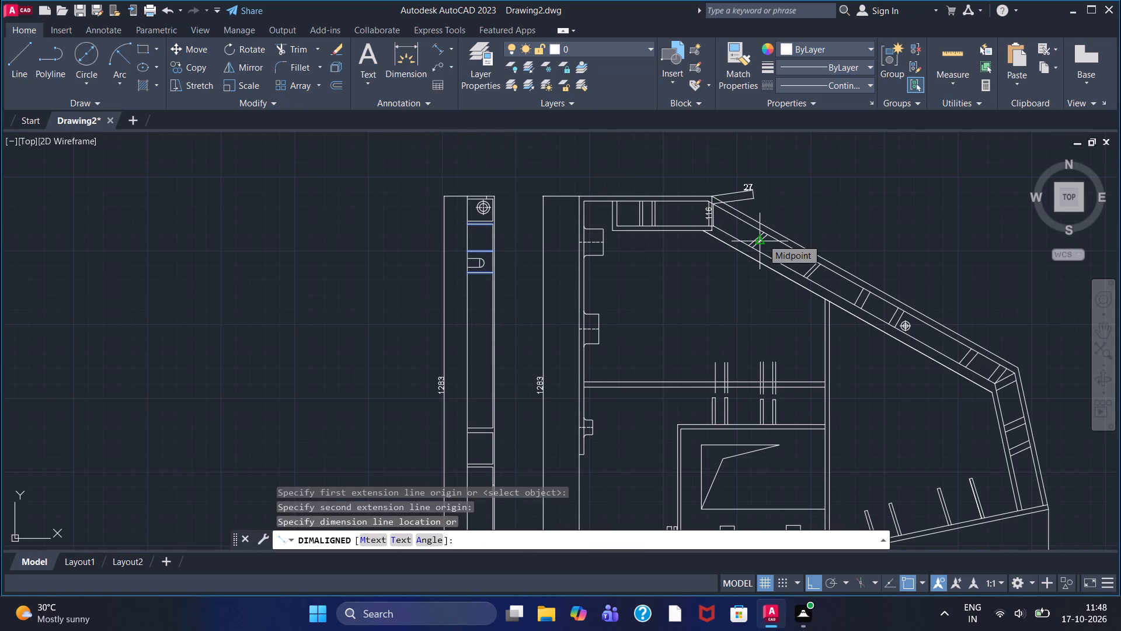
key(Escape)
Add an aligned dimension for the plan's long sloping upper outer edge, placed outside the contour.
click(438, 48)
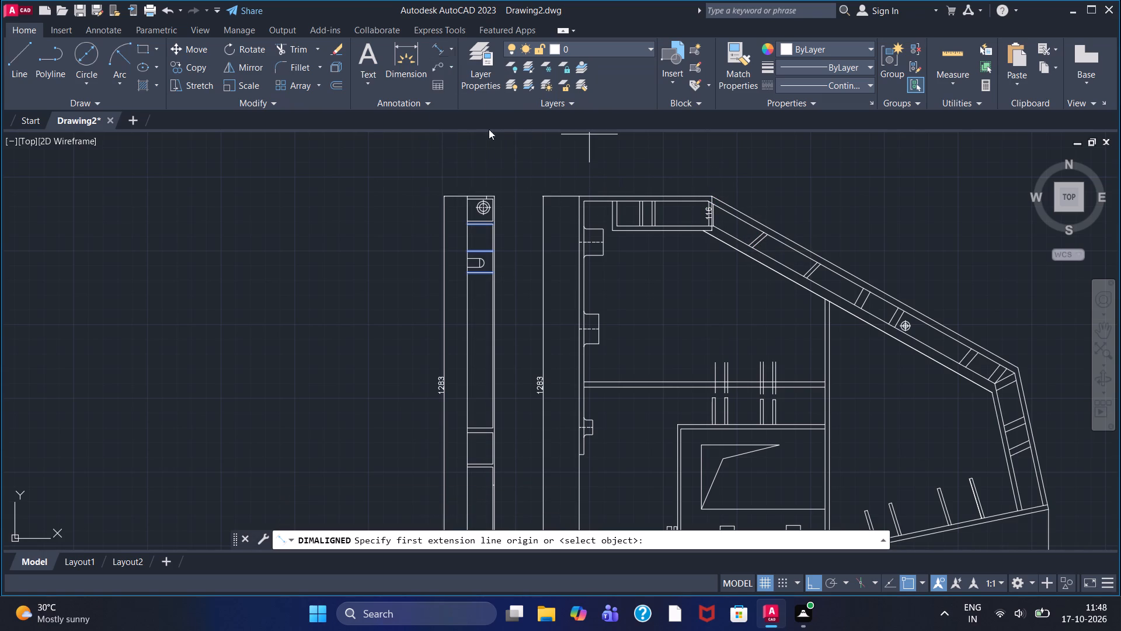
click(715, 194)
click(1025, 370)
click(1028, 332)
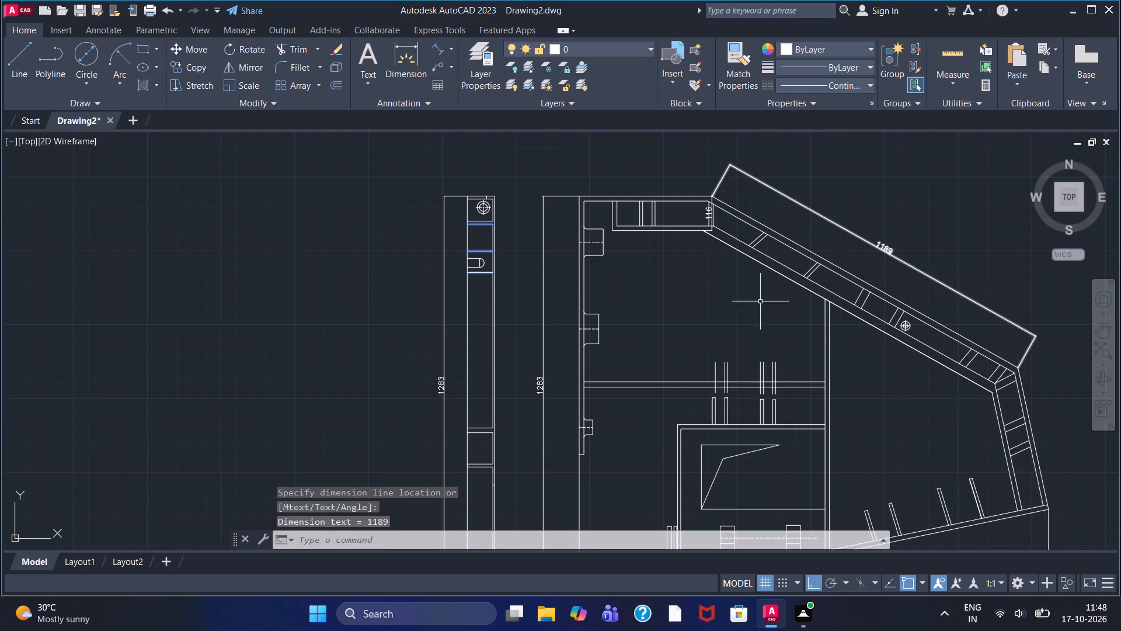
Add an aligned dimension for the short steep outer edge between the long slope and the sloping bottom edge, placed outside the contour.
click(434, 48)
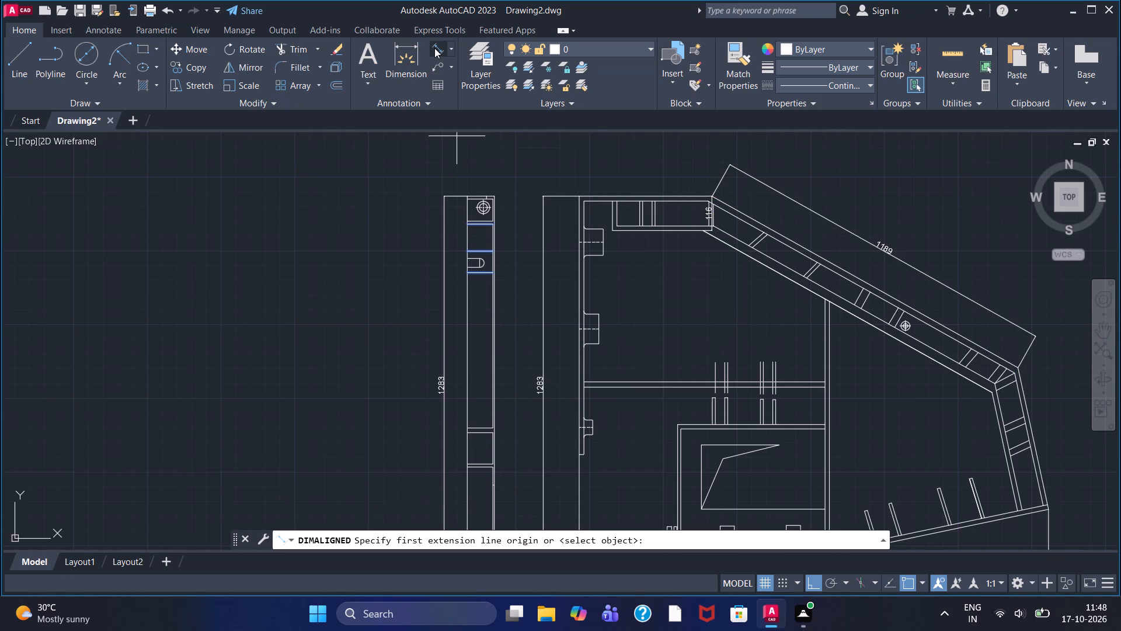
click(1021, 369)
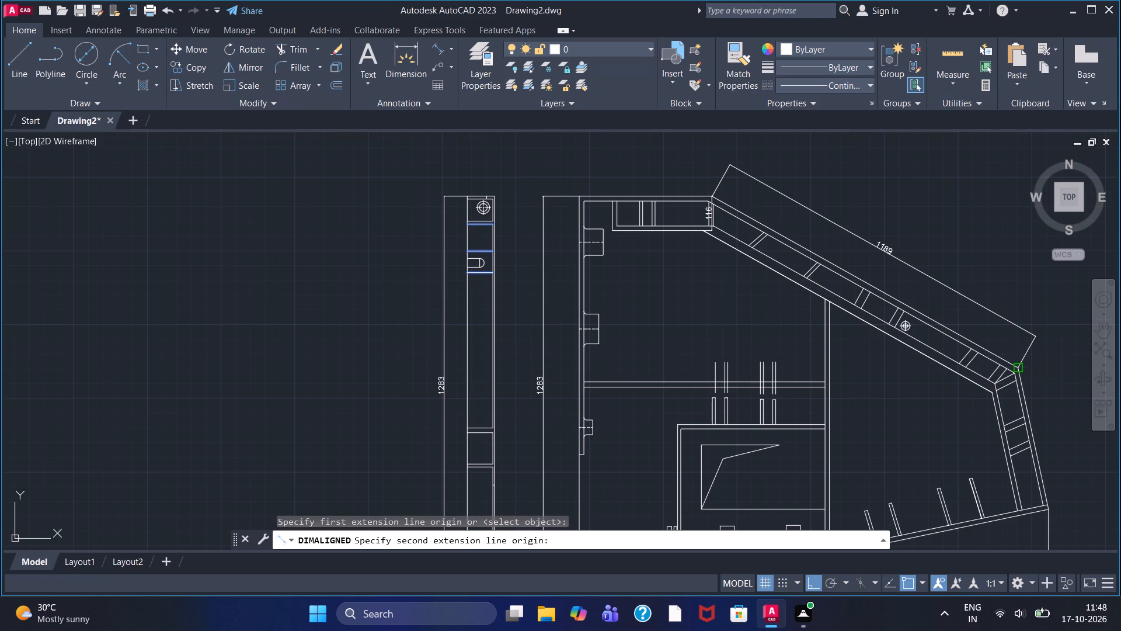
click(1050, 504)
click(1073, 486)
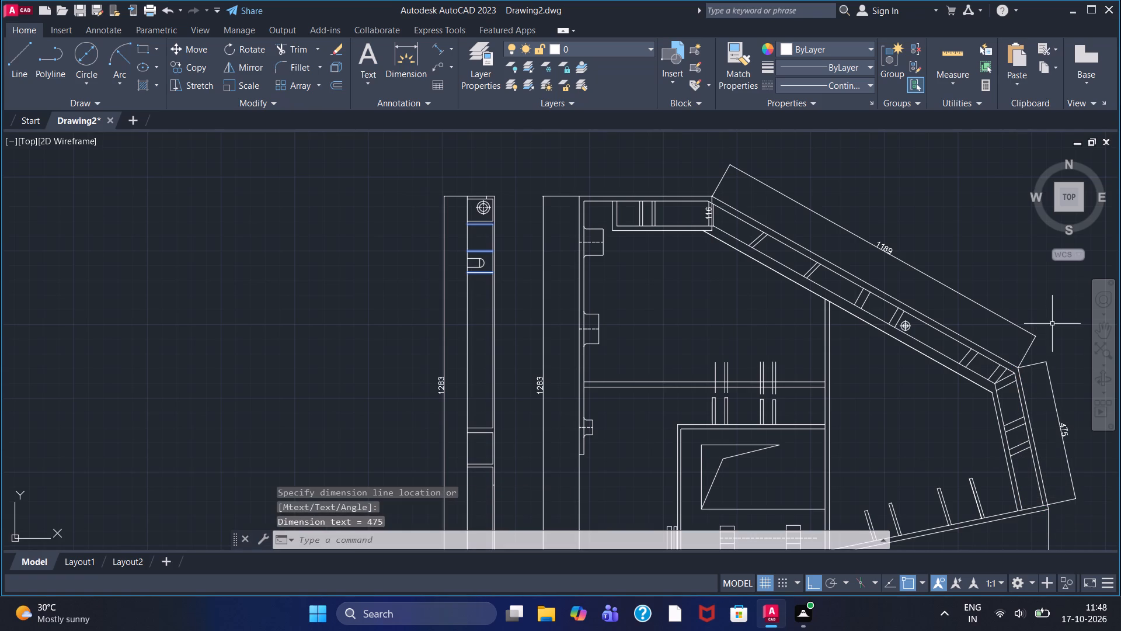
middle_drag(1052, 323, 973, 252)
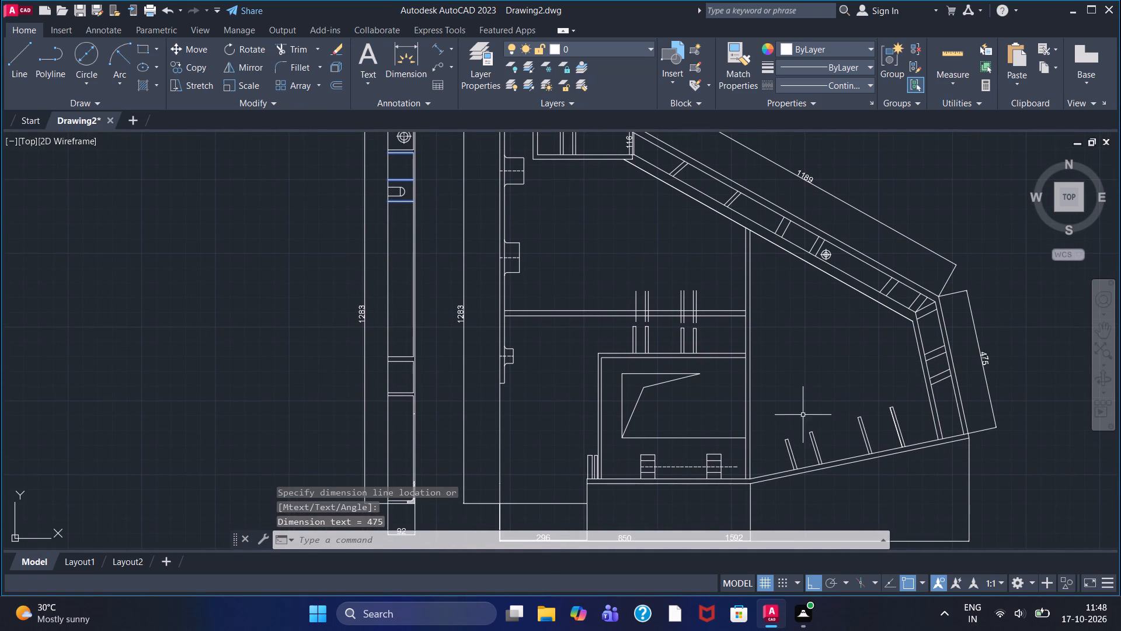
Add a horizontal linear dimension for the plan's top outer edge, placed above the contour.
middle_drag(864, 335, 959, 462)
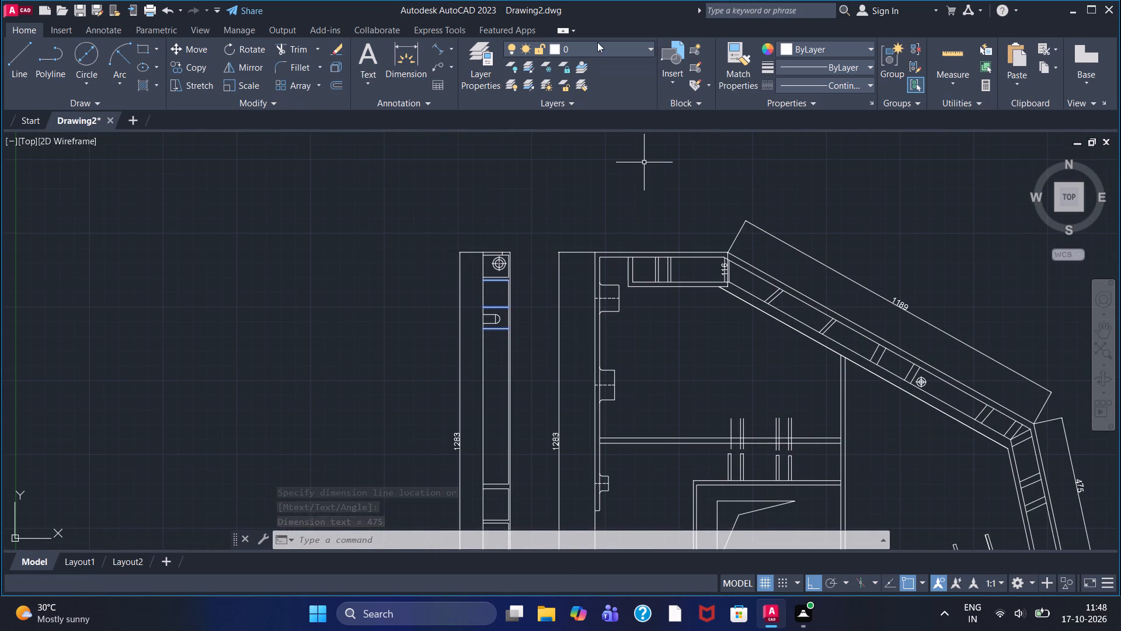
click(451, 47)
click(466, 75)
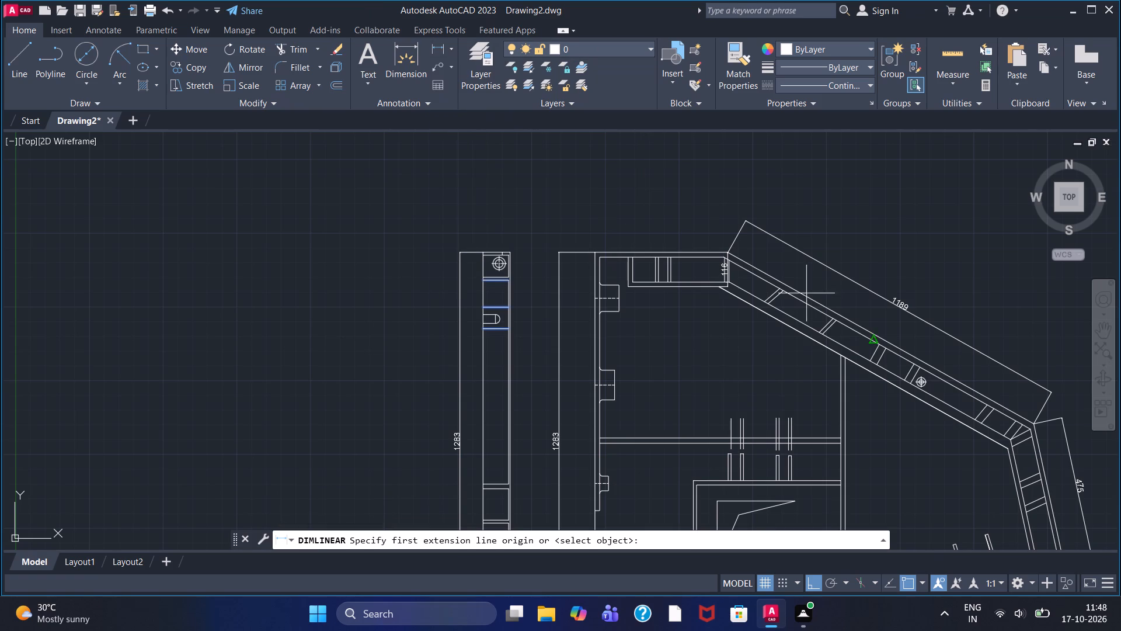
click(725, 251)
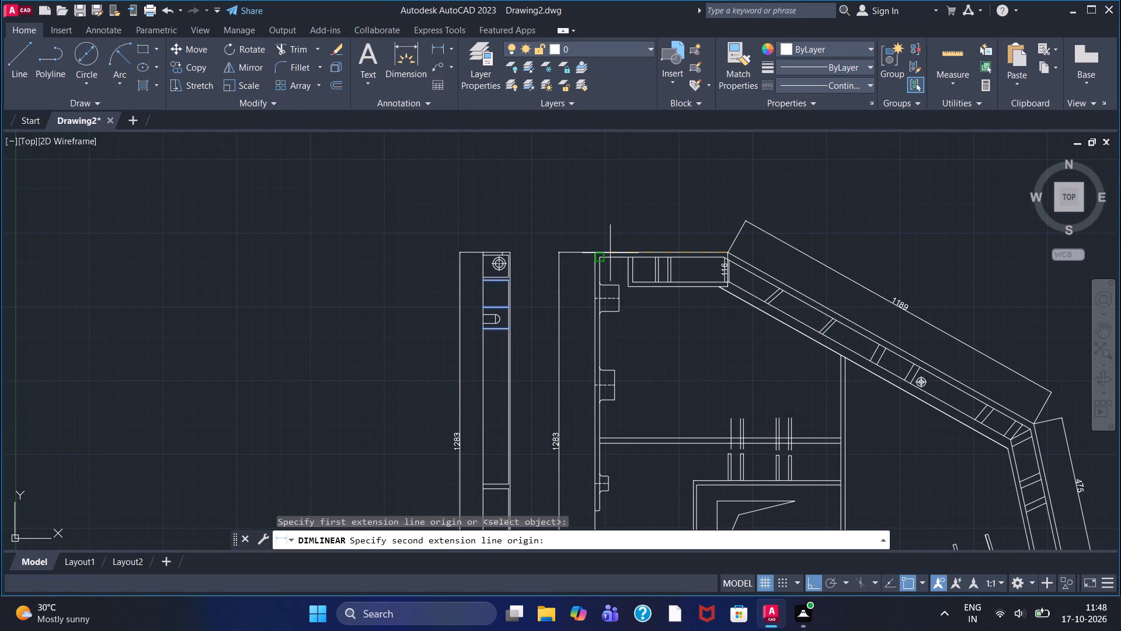
click(590, 252)
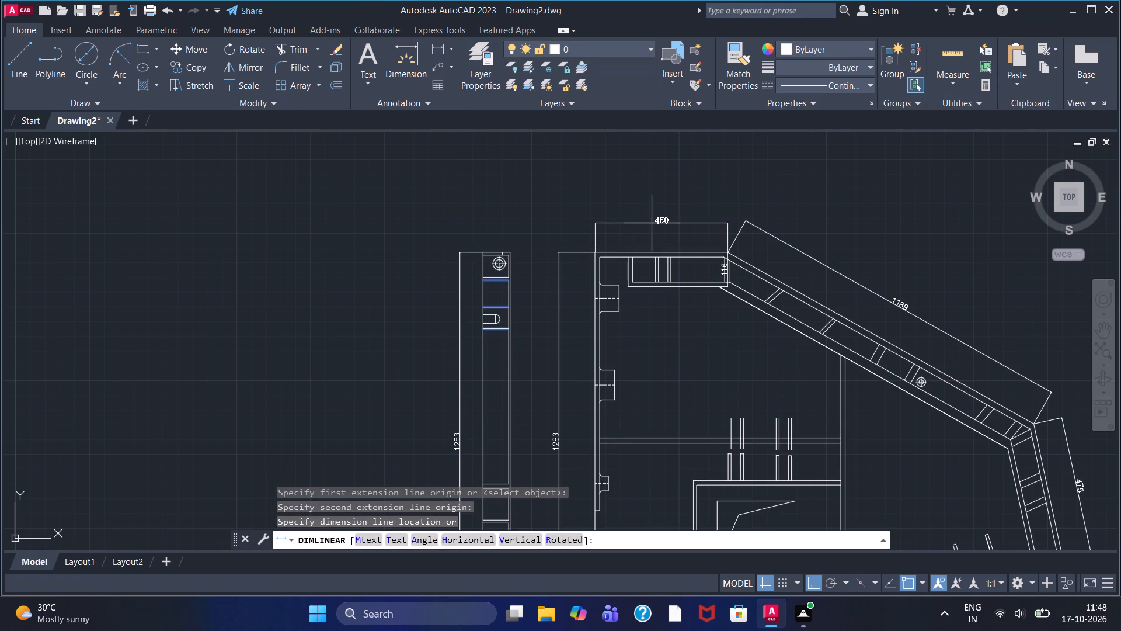
click(656, 220)
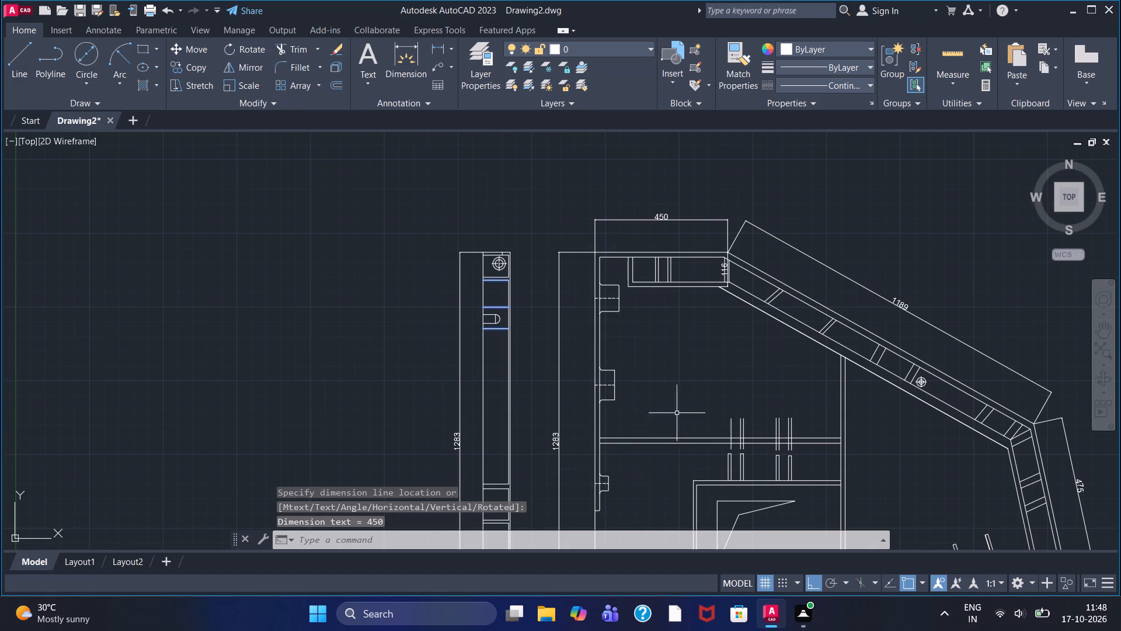
Add a vertical linear dimension for the height of the first short rib standing on the inner rectangular frame, placed beside the rib.
middle_drag(685, 403, 681, 266)
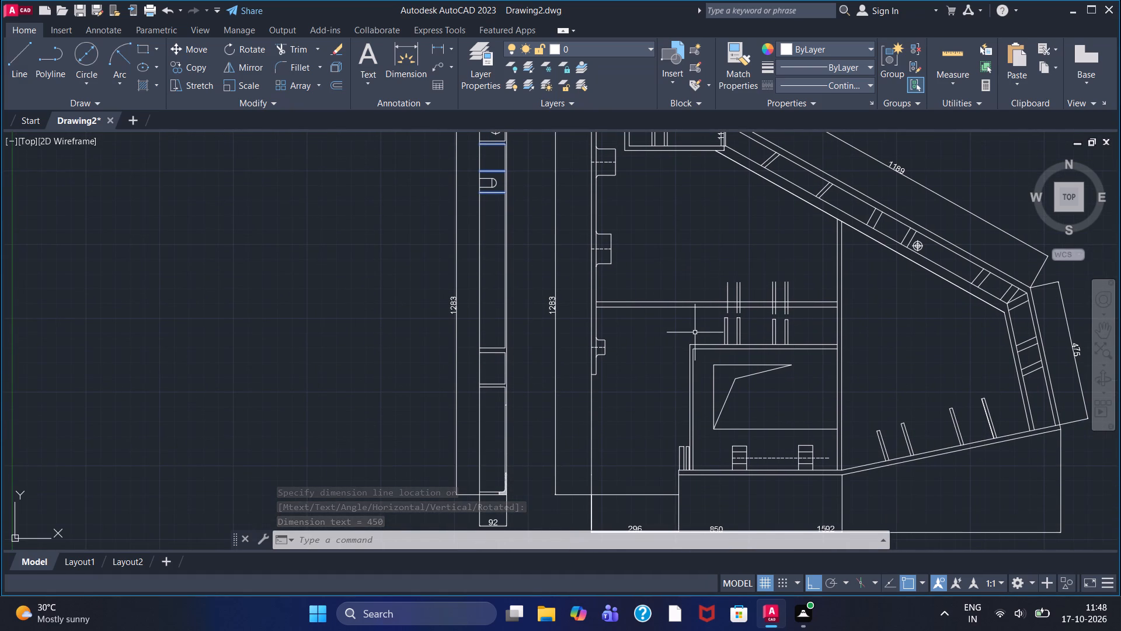
middle_drag(683, 396, 676, 344)
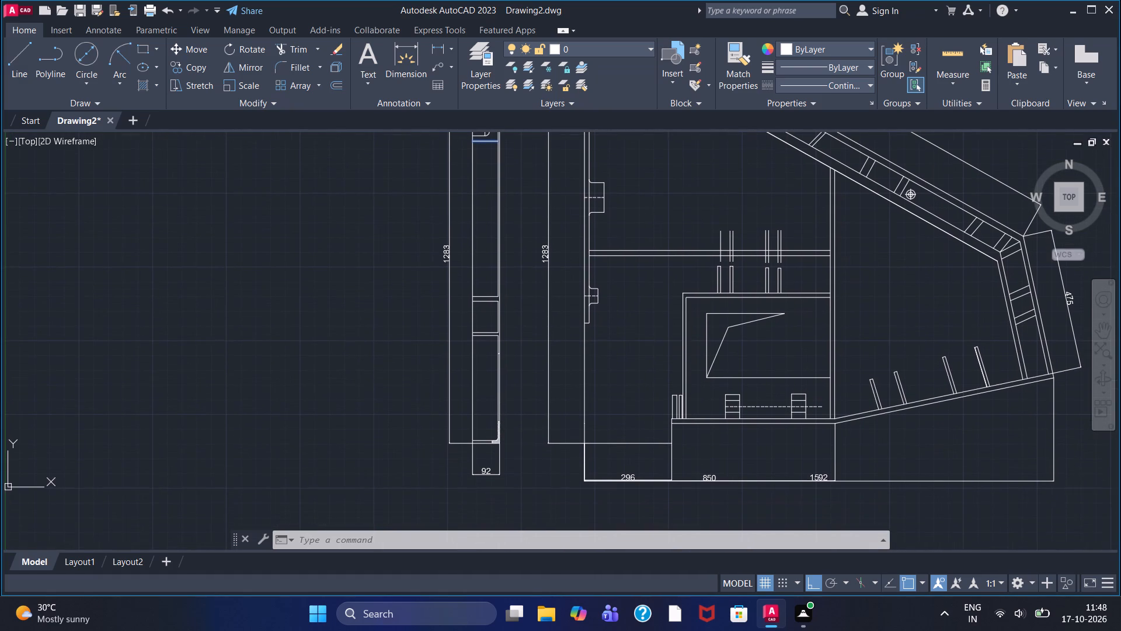
scroll(726, 262, up, 1)
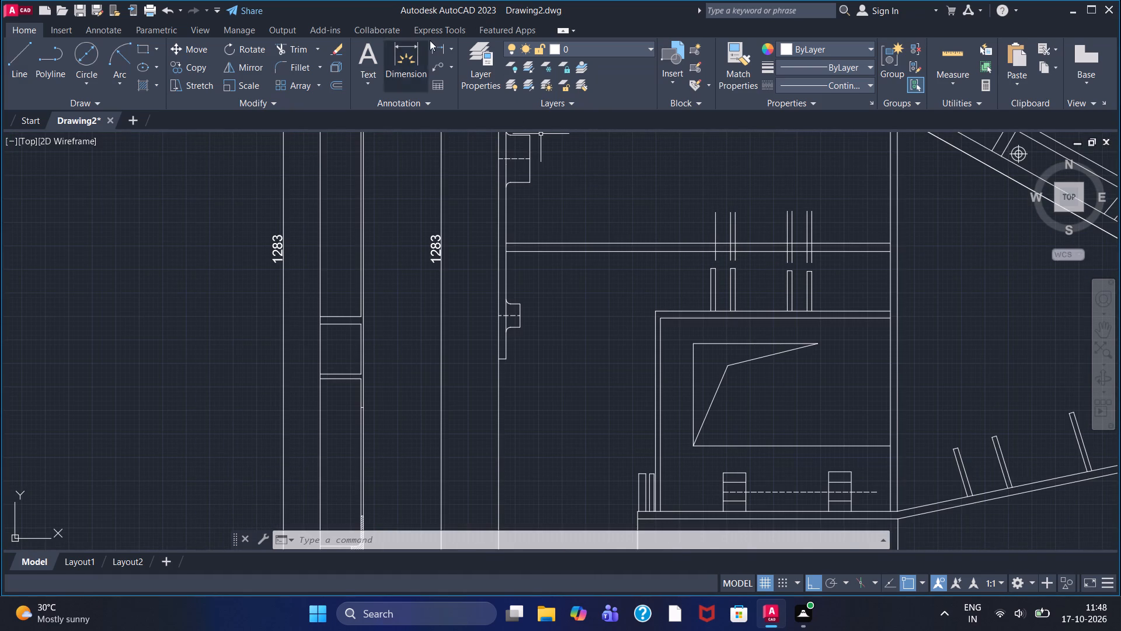
click(438, 46)
scroll(699, 280, up, 1)
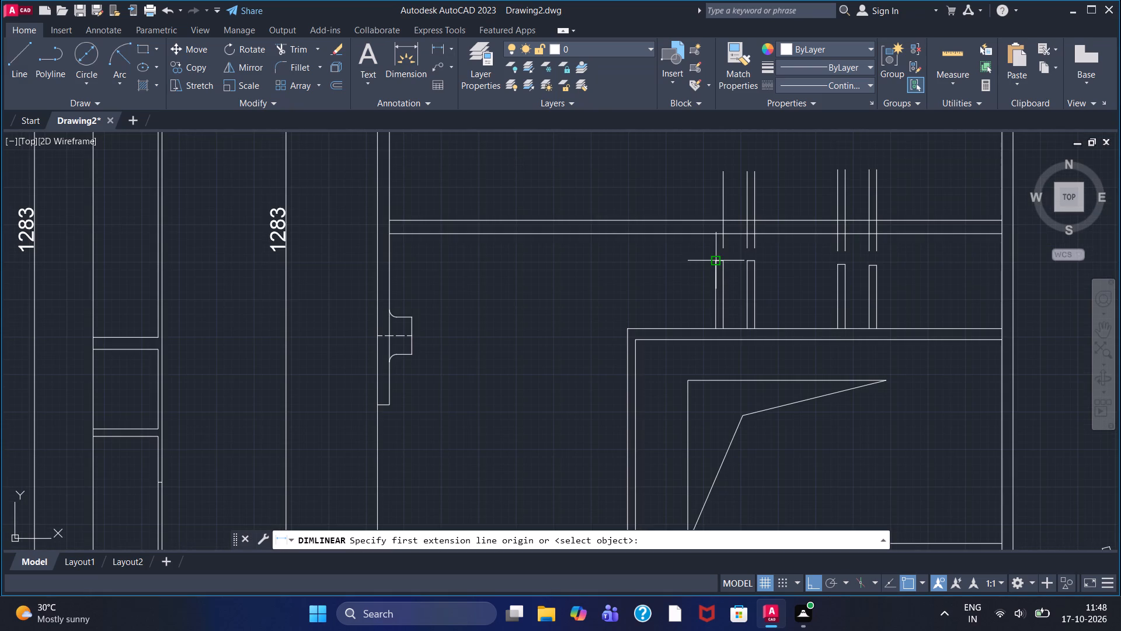
click(717, 262)
click(715, 328)
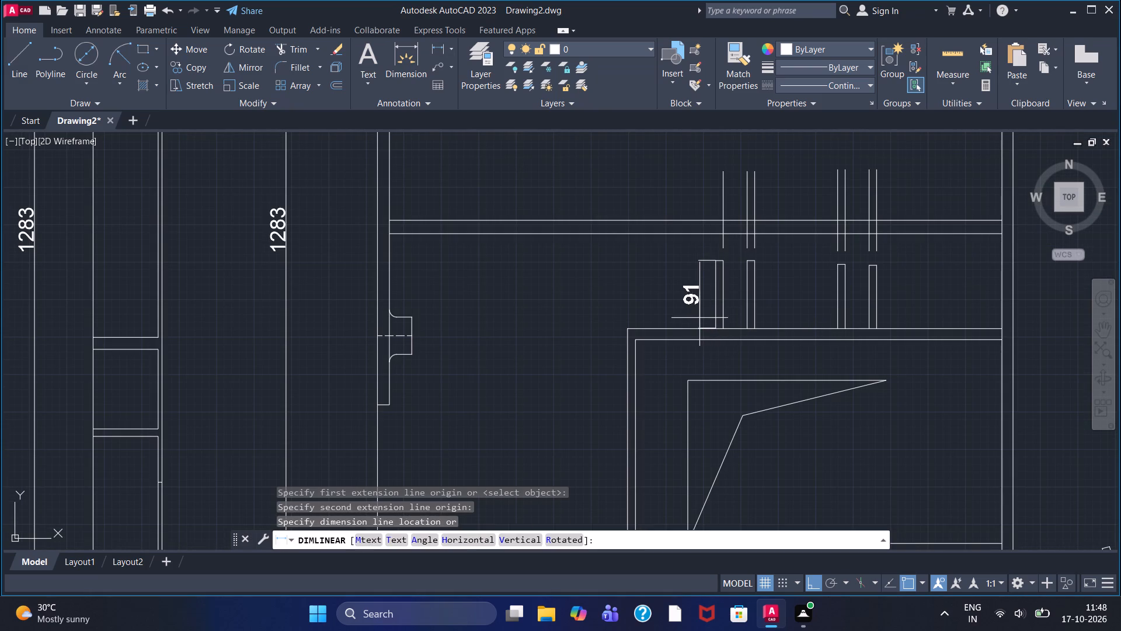
click(685, 310)
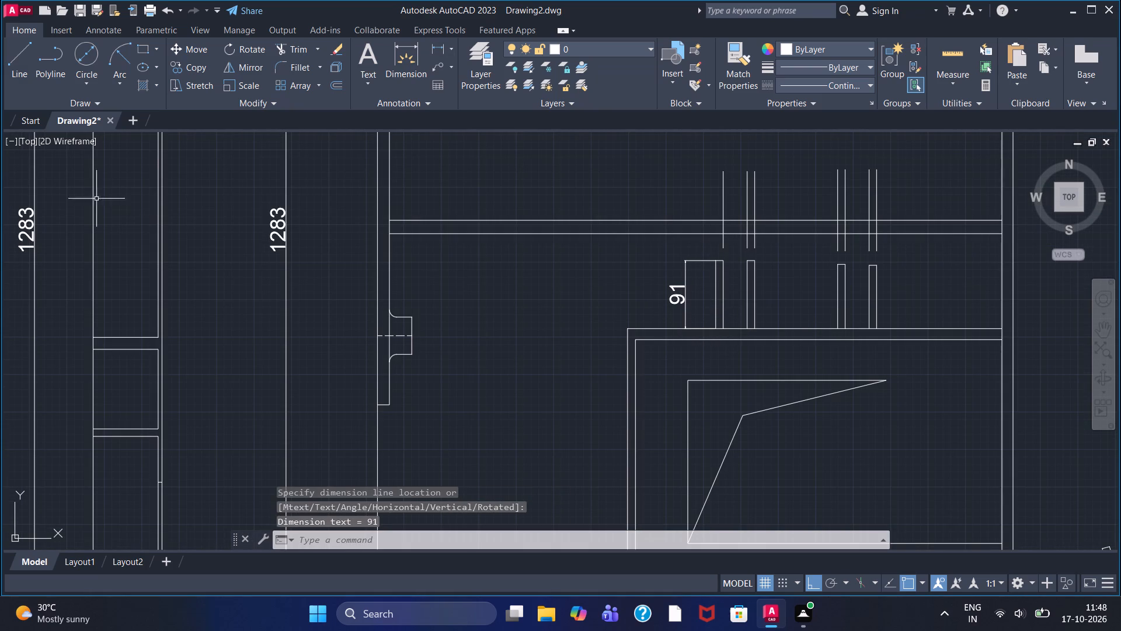
Add a horizontal linear dimension for the thickness of the second short rib on the inner frame, placed just above its top end.
click(437, 42)
scroll(795, 237, up, 1)
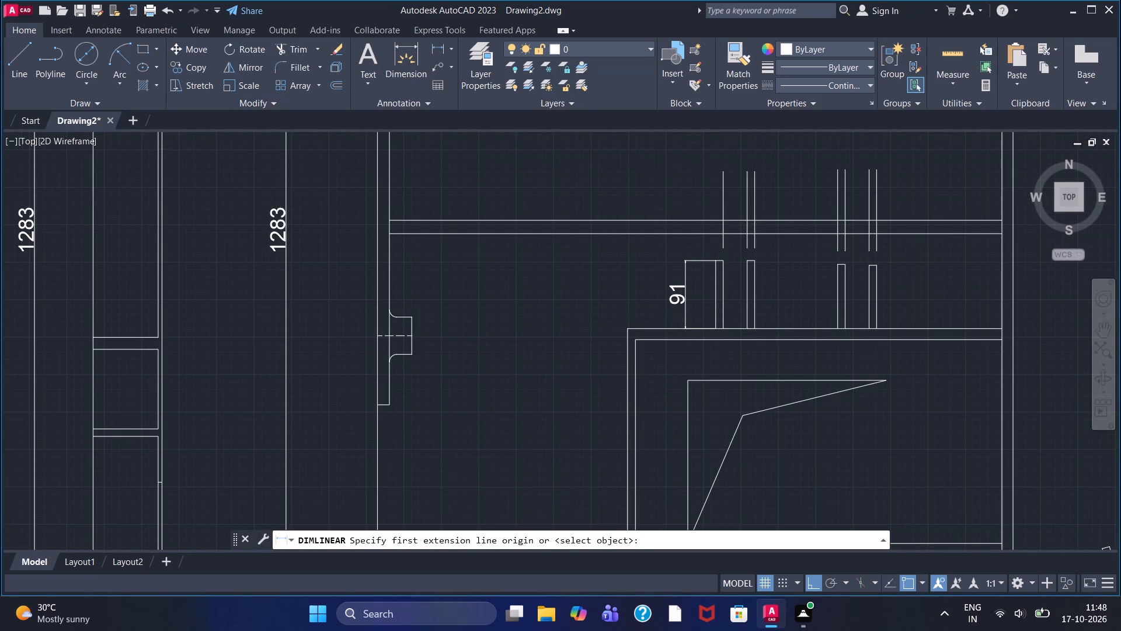
click(713, 276)
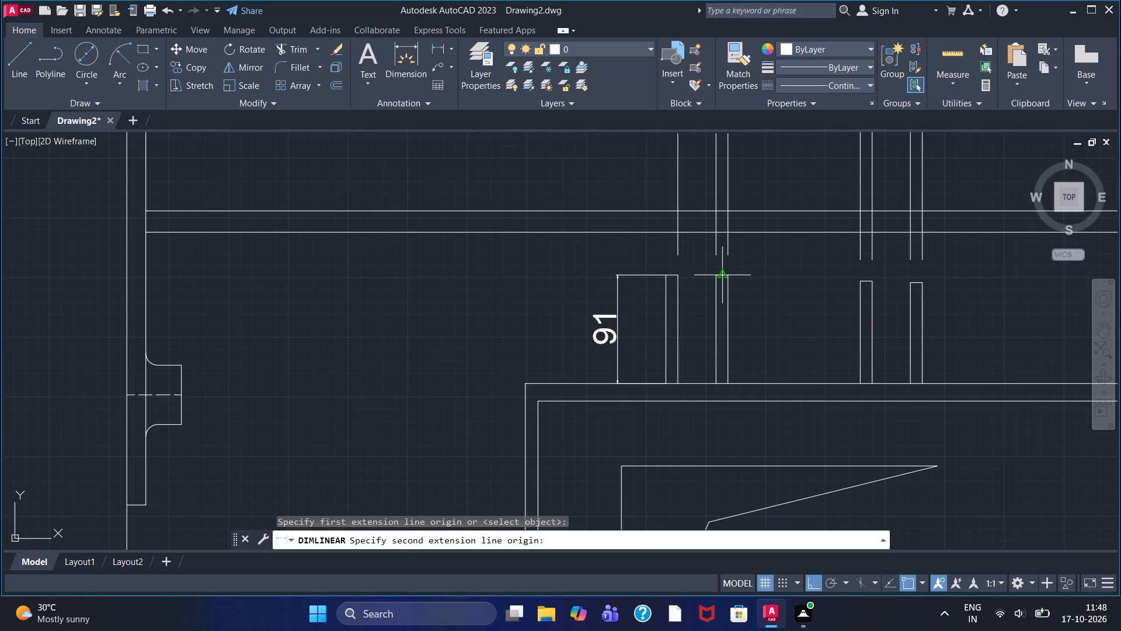
click(727, 278)
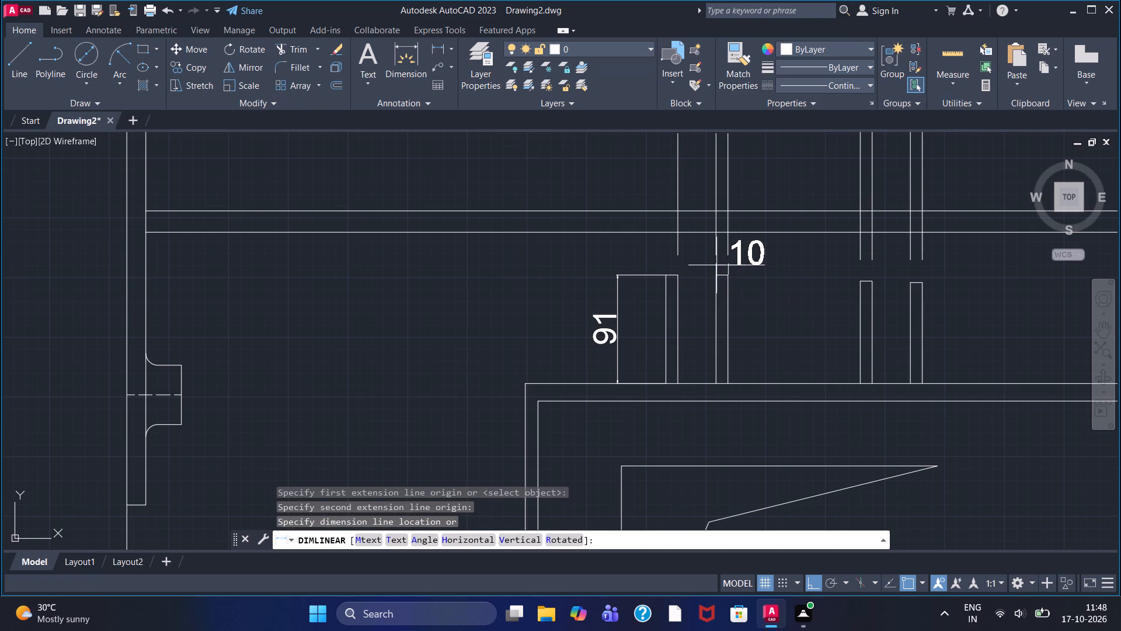
click(716, 265)
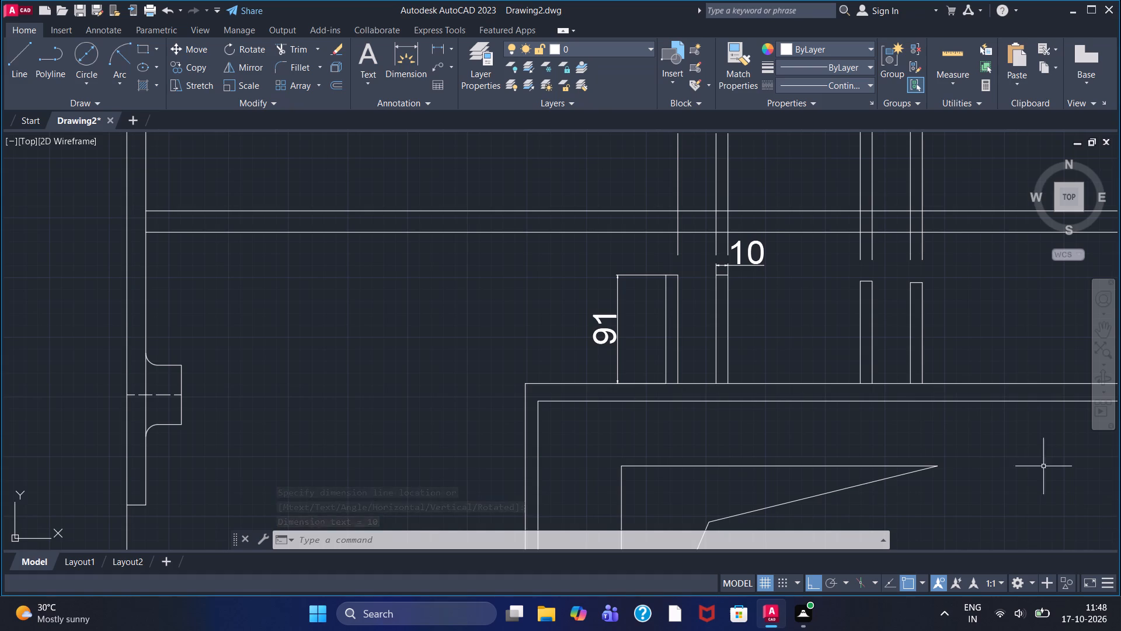
Add a horizontal linear dimension for the top edge of the angular cutout outline inside the inner frame, placed above that edge.
scroll(802, 296, down, 2)
scroll(791, 238, up, 1)
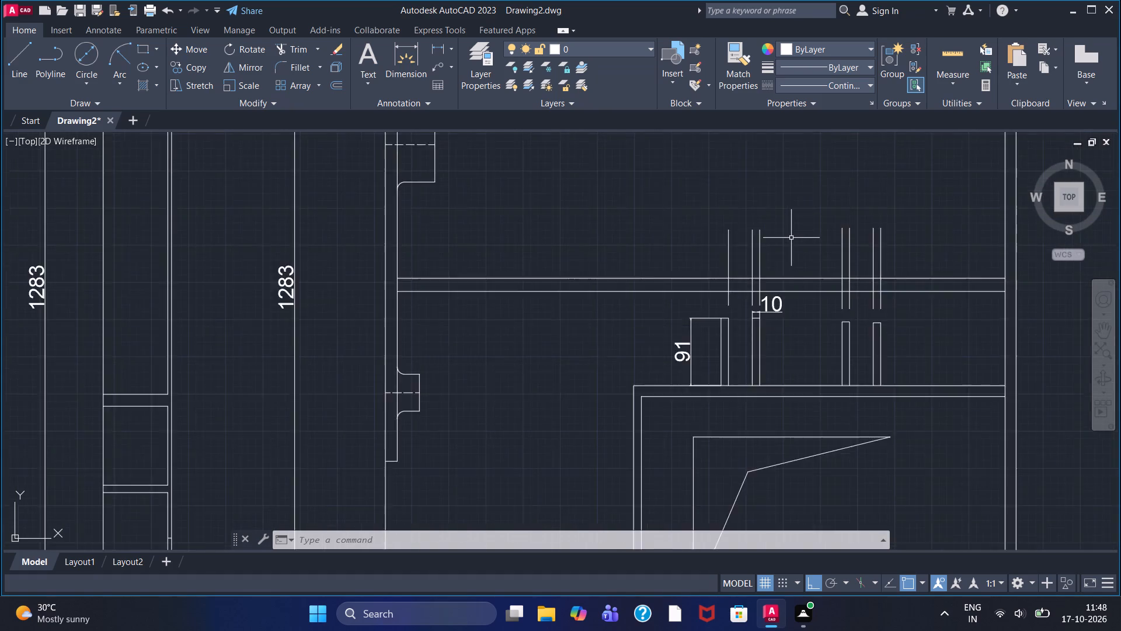
scroll(791, 238, up, 1)
middle_drag(791, 238, 644, 192)
scroll(644, 192, down, 2)
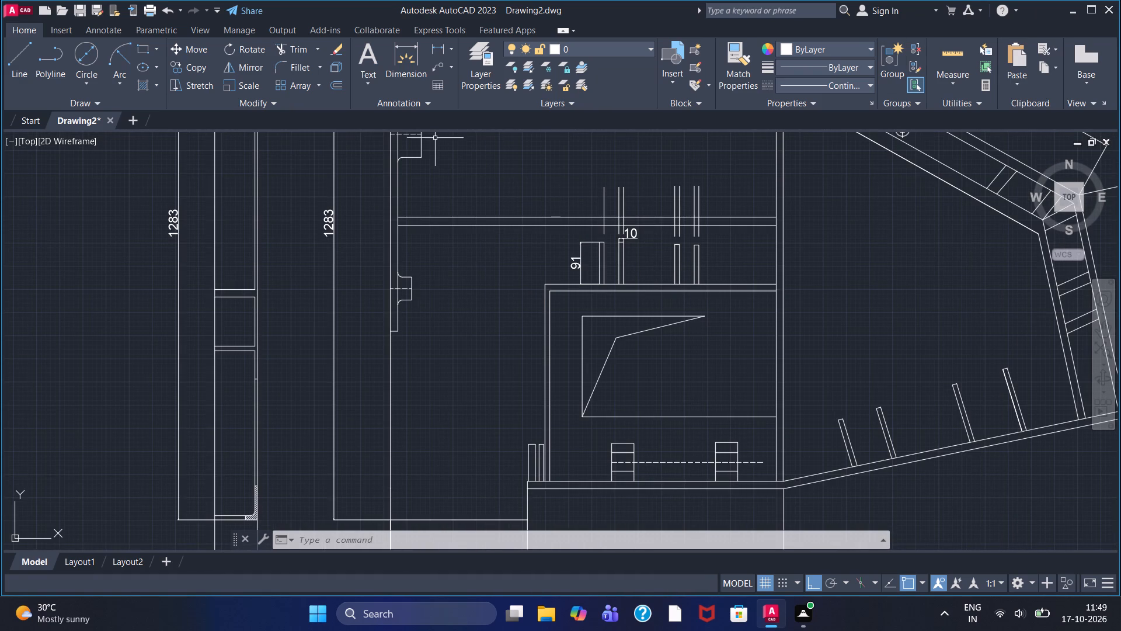
click(433, 47)
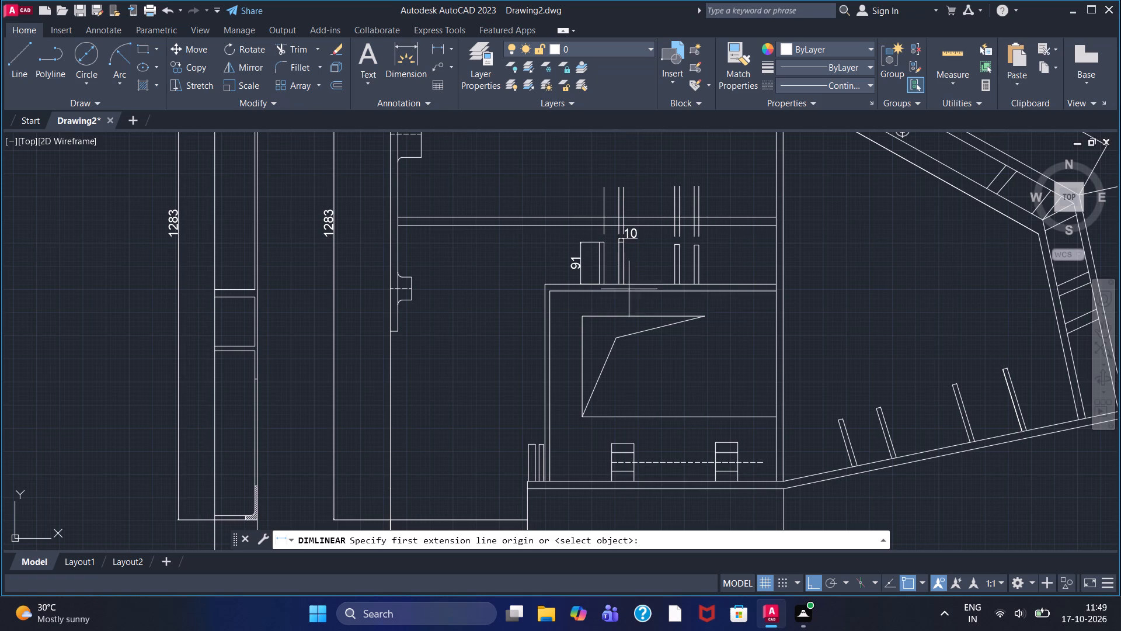
click(582, 317)
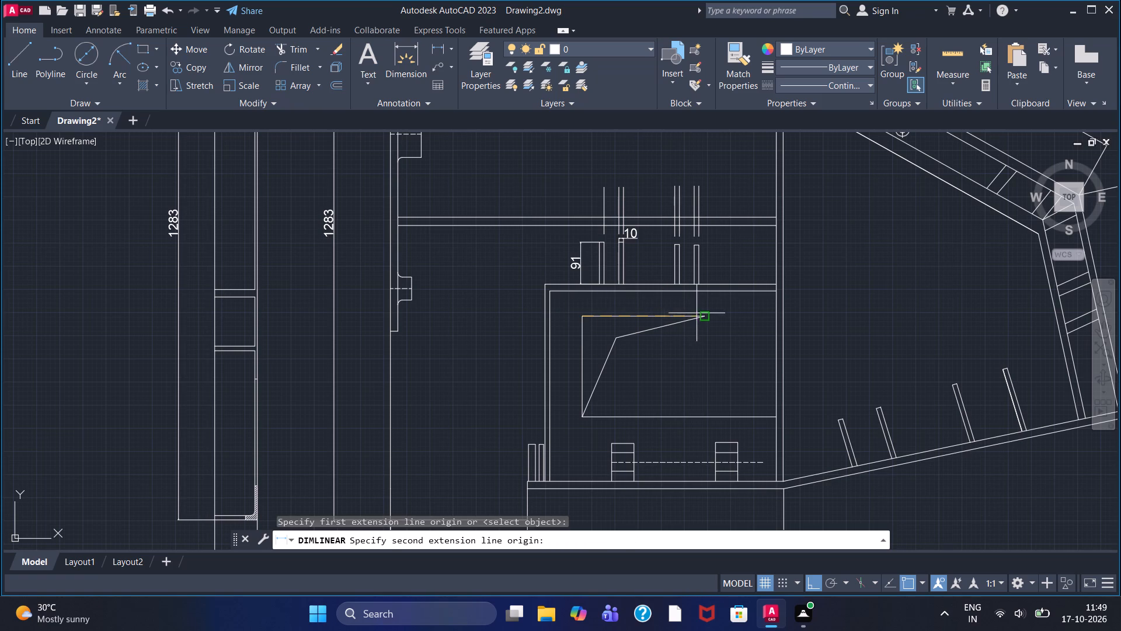
click(702, 314)
click(676, 304)
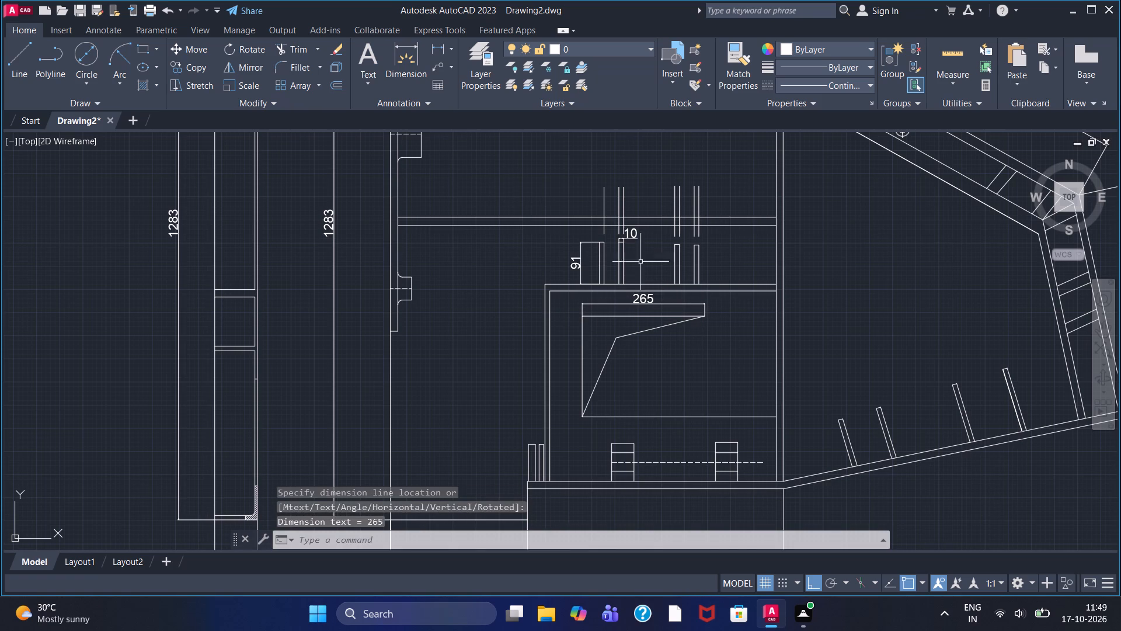
Add a vertical linear dimension for the straight vertical edge of the angular cutout outline, placed between it and the frame wall.
click(434, 50)
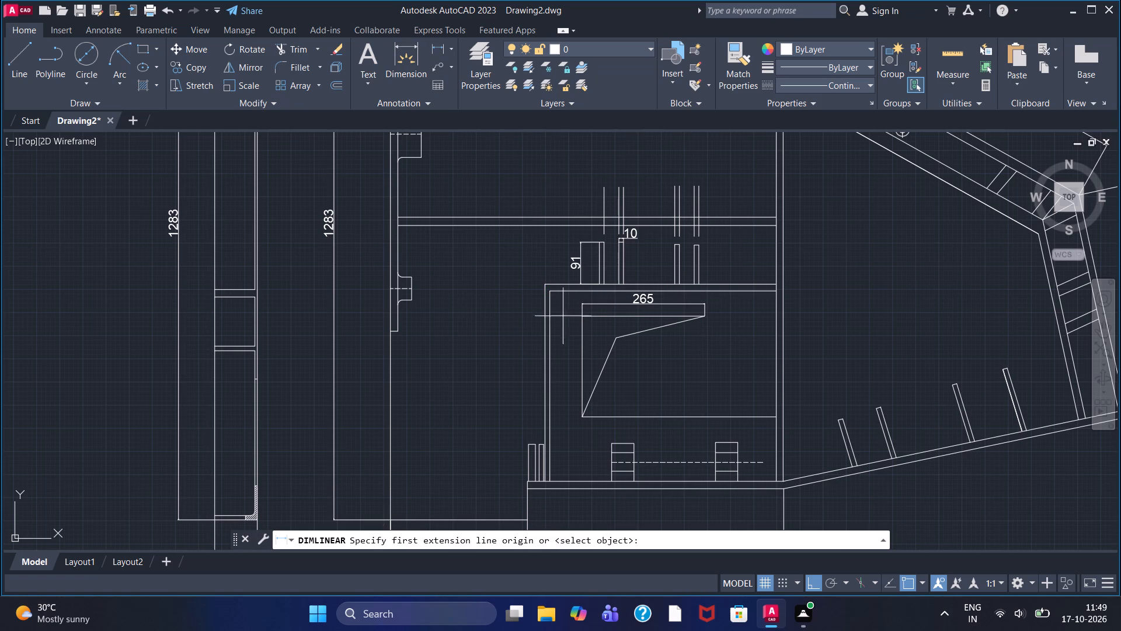
click(582, 320)
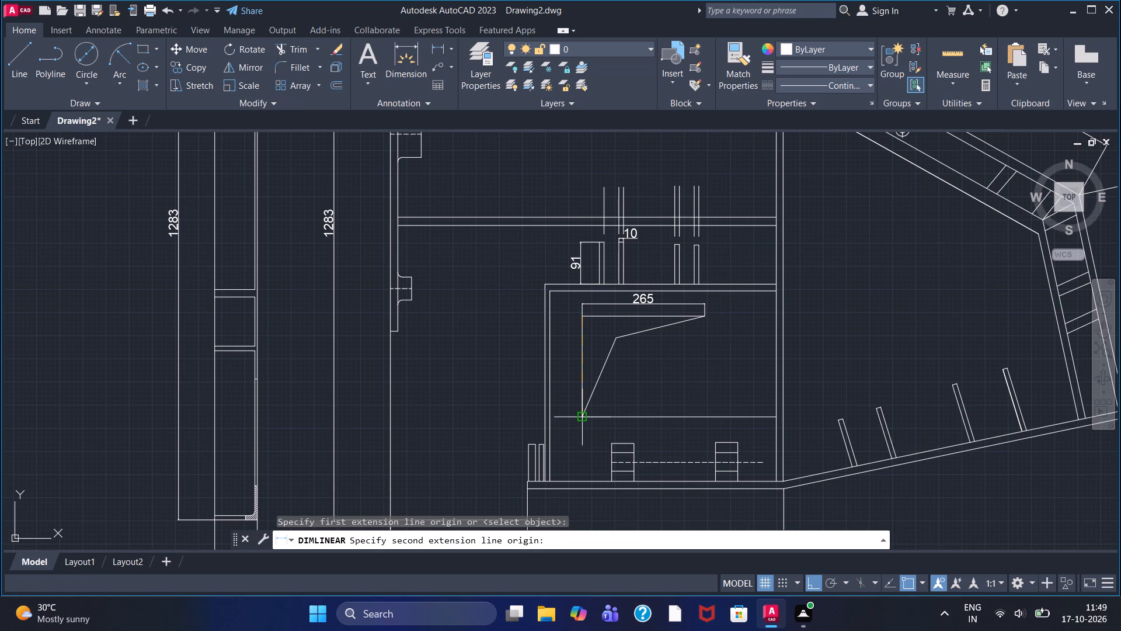
click(583, 419)
click(565, 389)
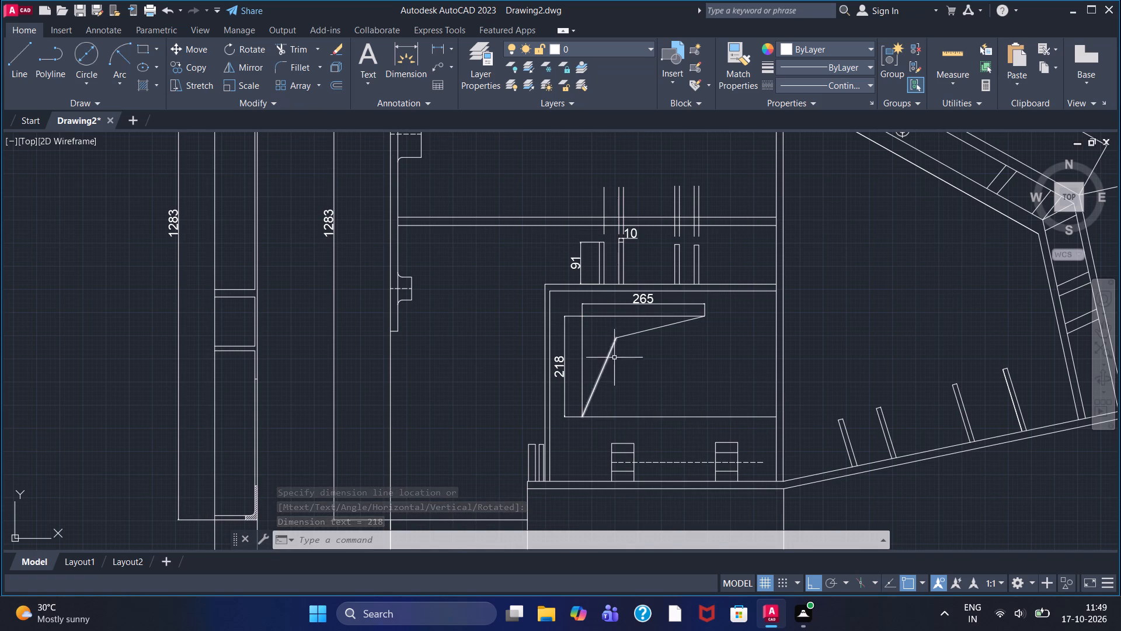
Add a diameter dimension to the outer circle of the hole in the long sloping flange, with its text placed up and outward.
middle_drag(666, 352, 636, 301)
scroll(636, 300, down, 1)
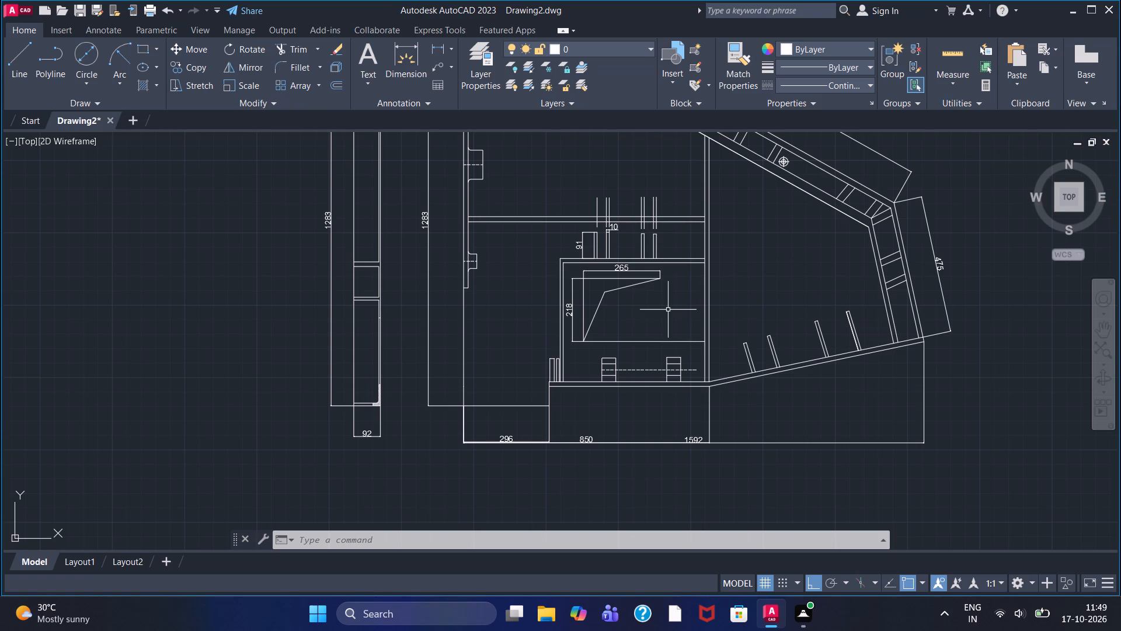
scroll(549, 311, up, 1)
scroll(549, 306, down, 2)
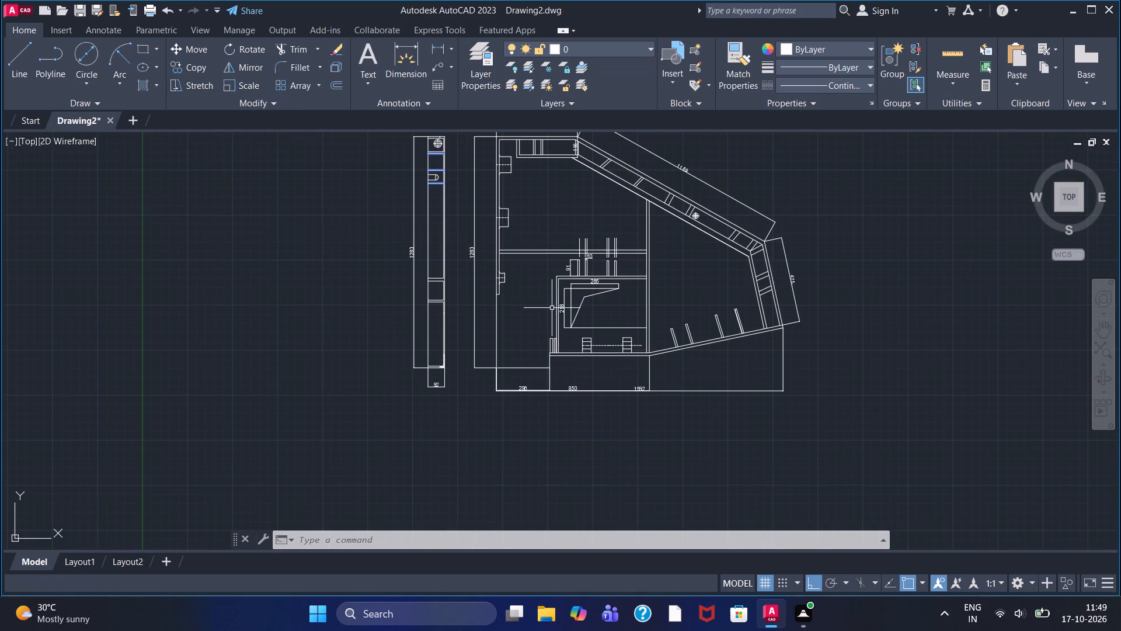
scroll(701, 221, up, 3)
middle_drag(610, 299, 609, 304)
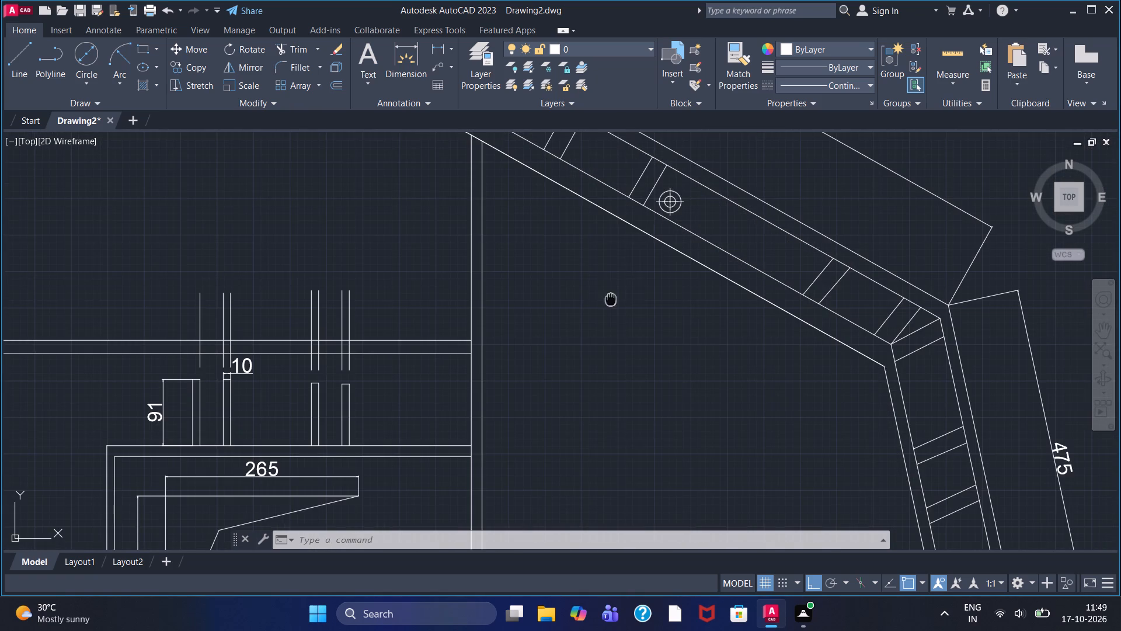
middle_drag(609, 304, 549, 367)
click(451, 57)
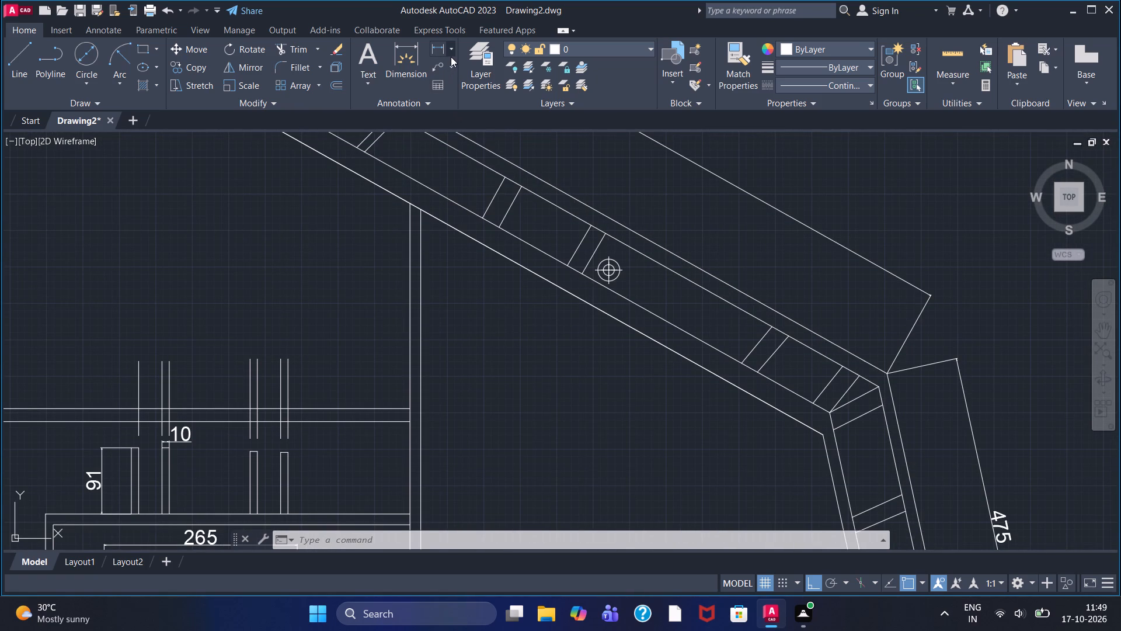
click(481, 212)
scroll(567, 269, up, 3)
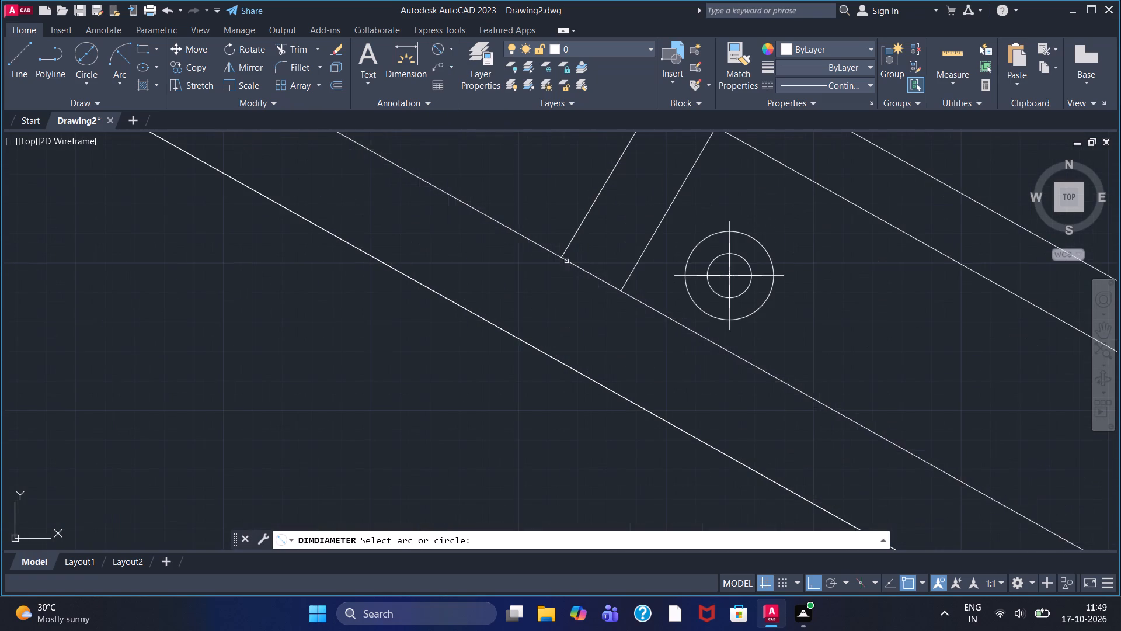
click(699, 243)
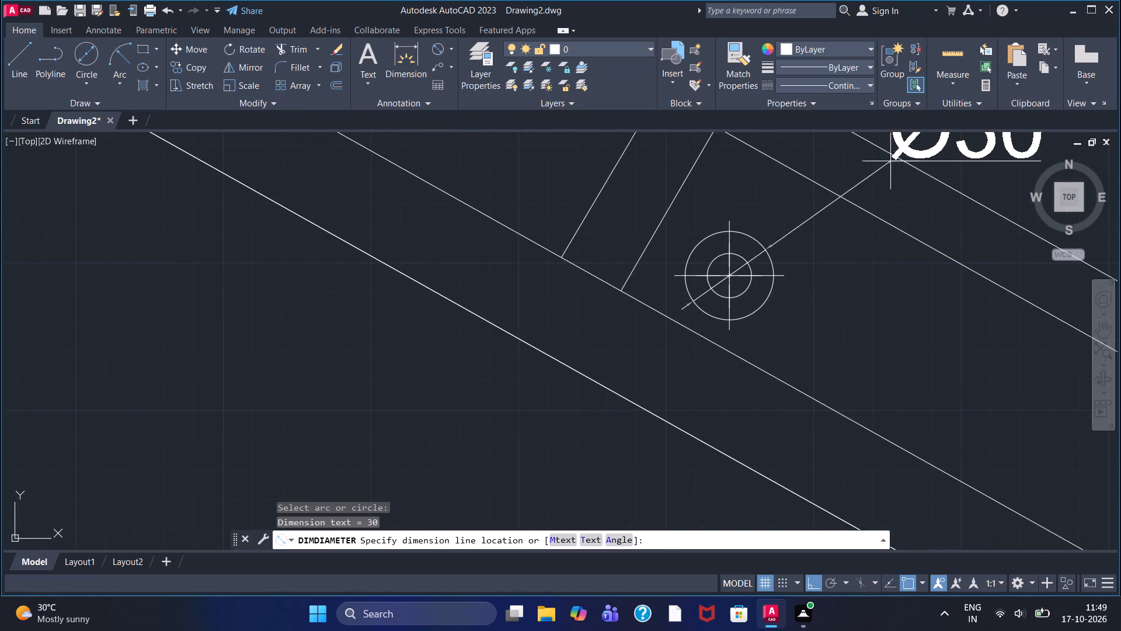
click(936, 144)
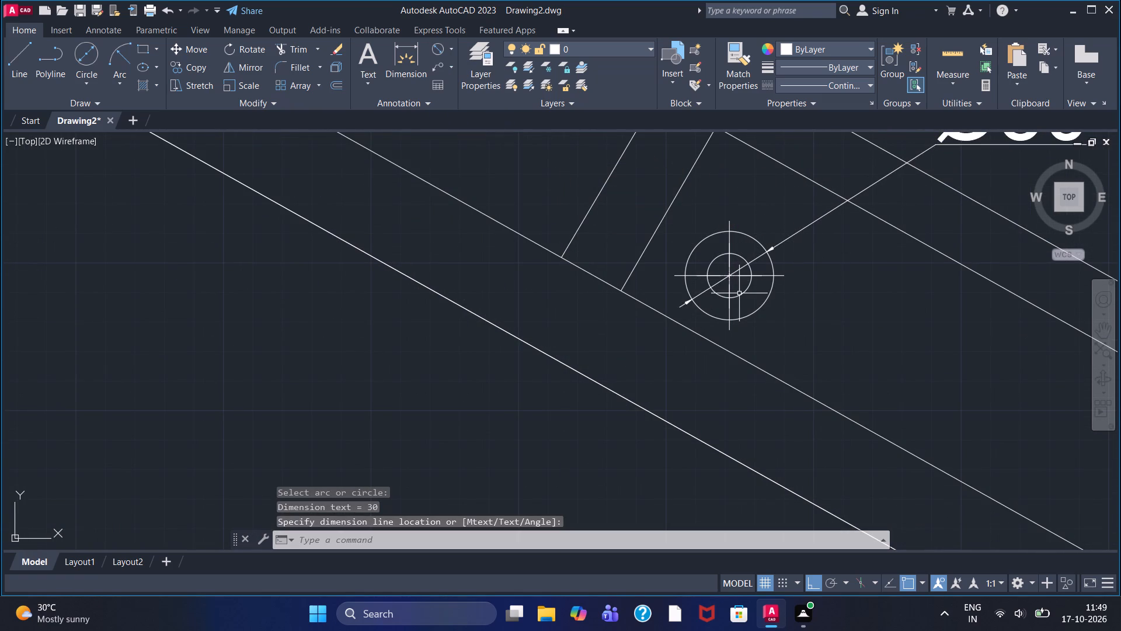
Add a diameter dimension to the inner circle of the sloping flange's hole, with its text placed just below the outer circle's diameter text.
click(434, 51)
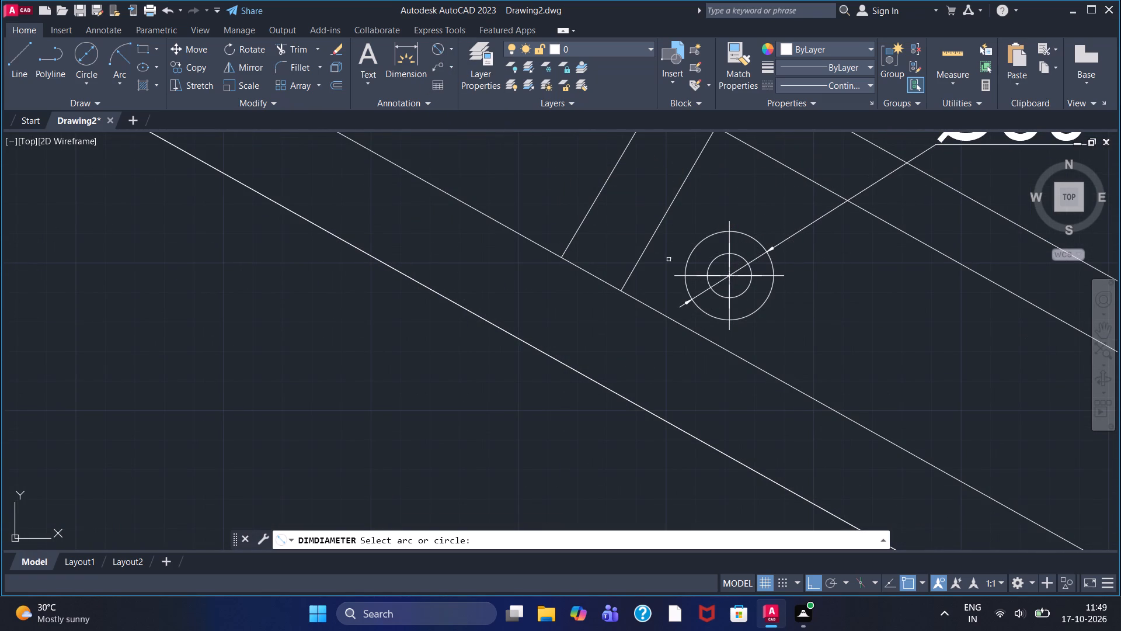
click(744, 291)
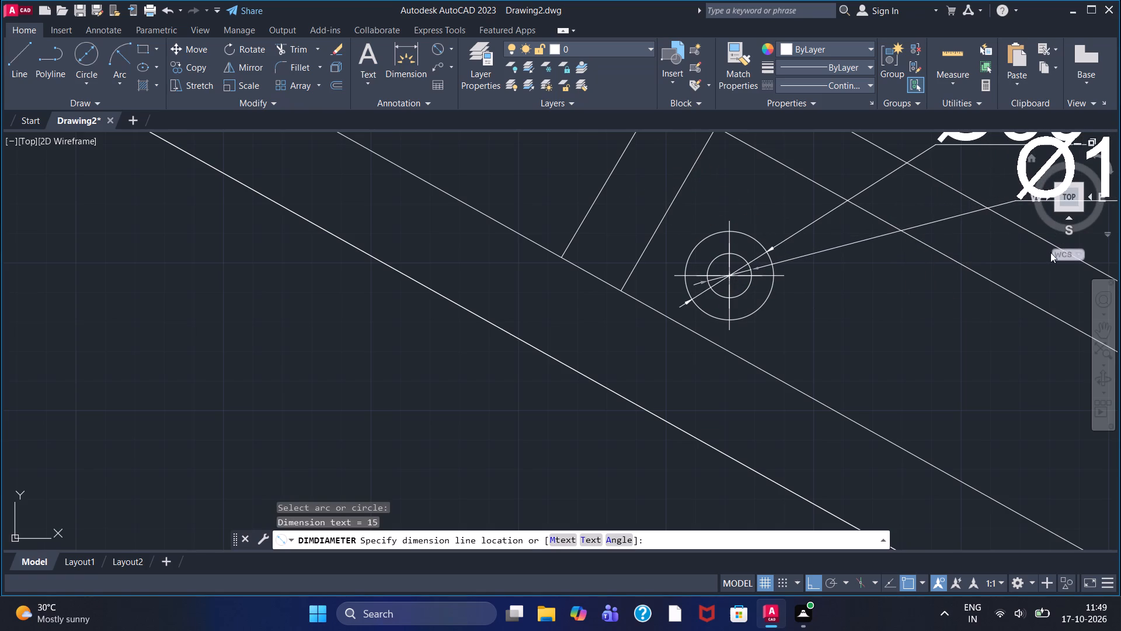
scroll(1046, 268, down, 2)
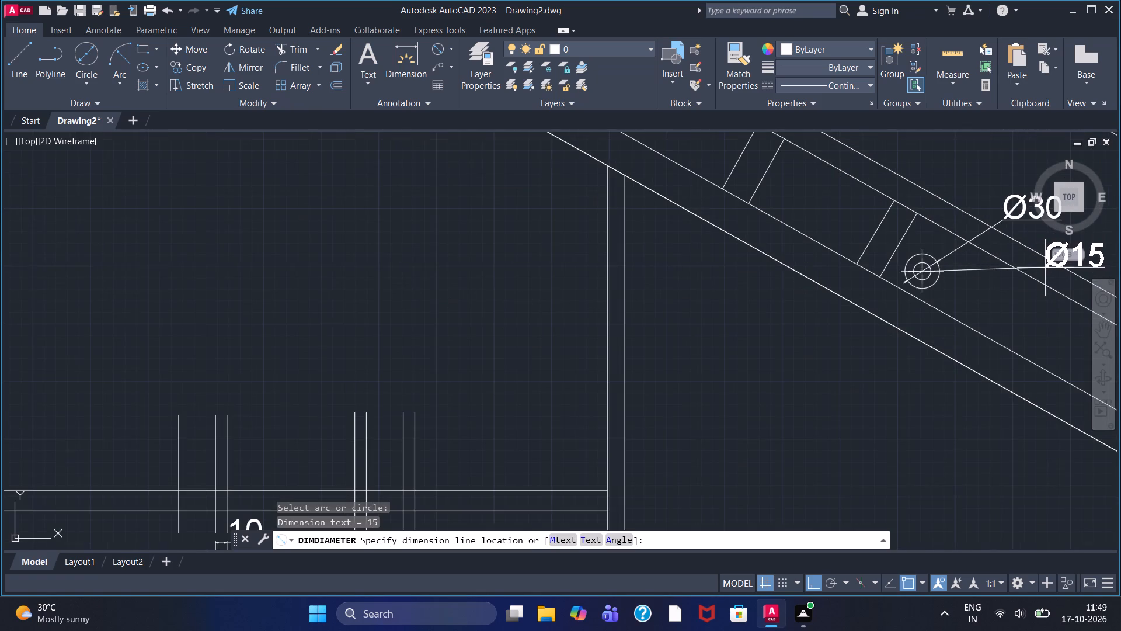
middle_drag(1044, 269, 949, 313)
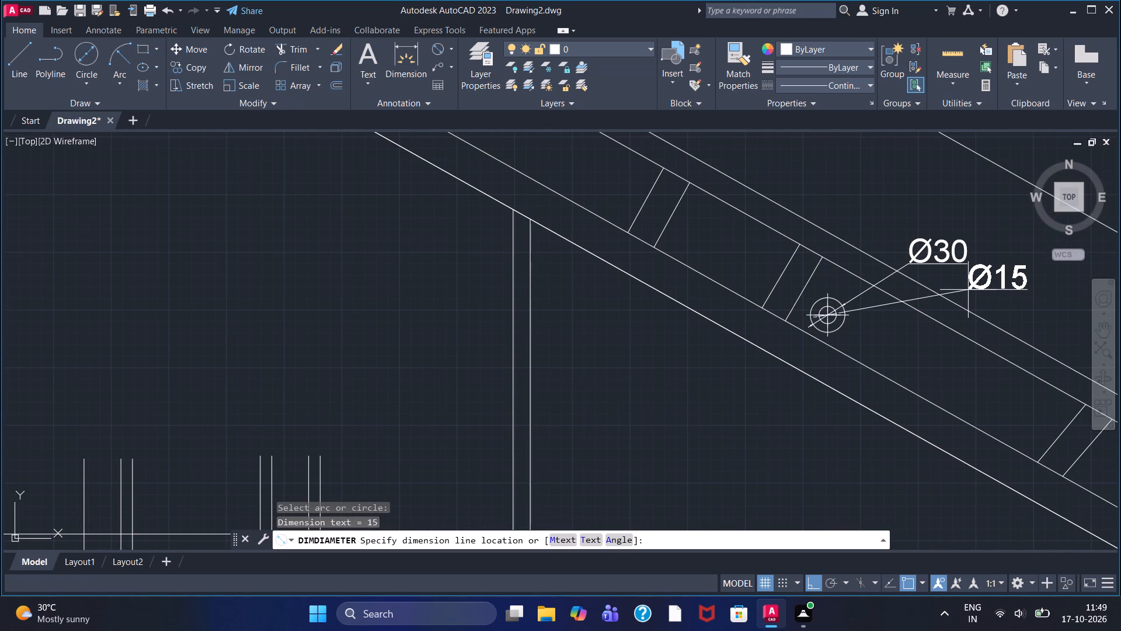
click(968, 290)
scroll(858, 273, up, 1)
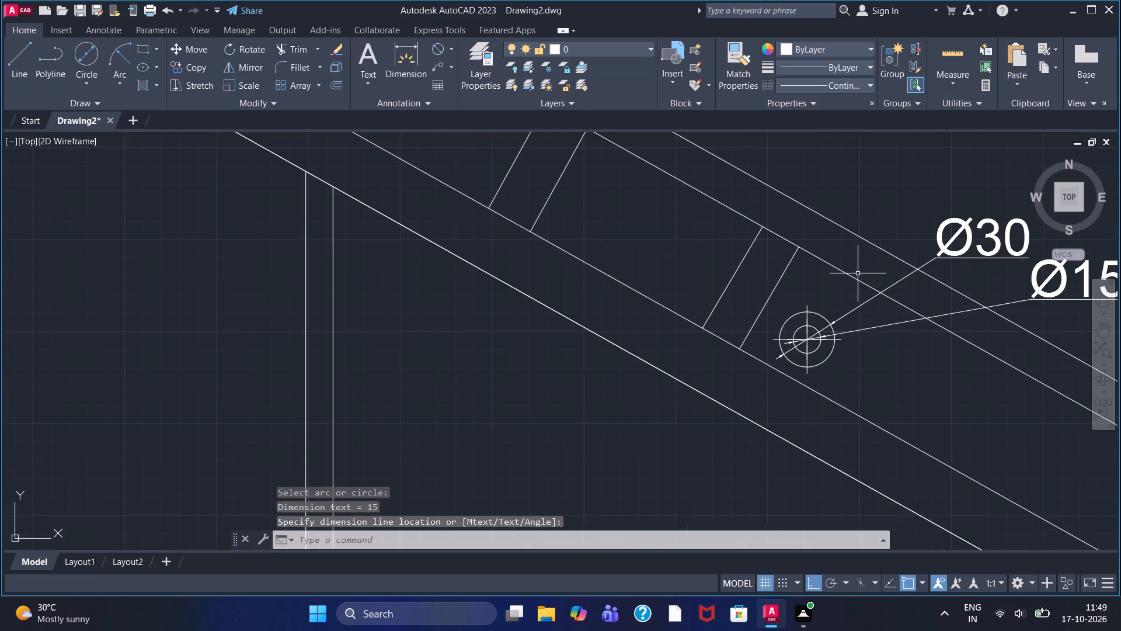
Add a diameter dimension to the outer circle of the hole atop the narrow side view, with its text placed up and to the left.
scroll(858, 273, down, 2)
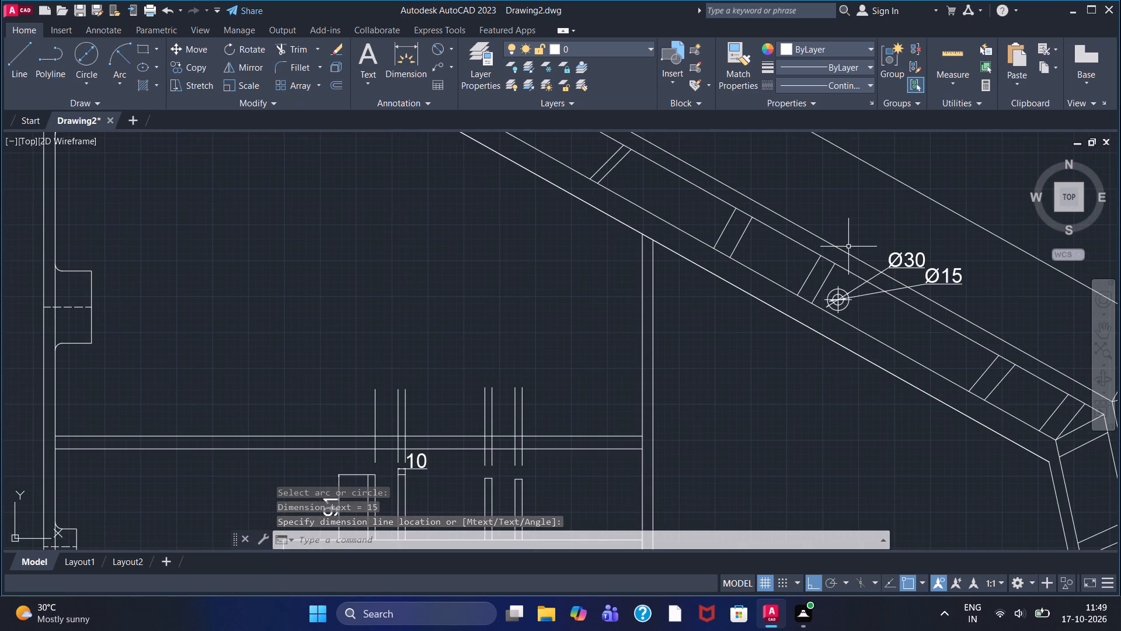
scroll(848, 245, down, 2)
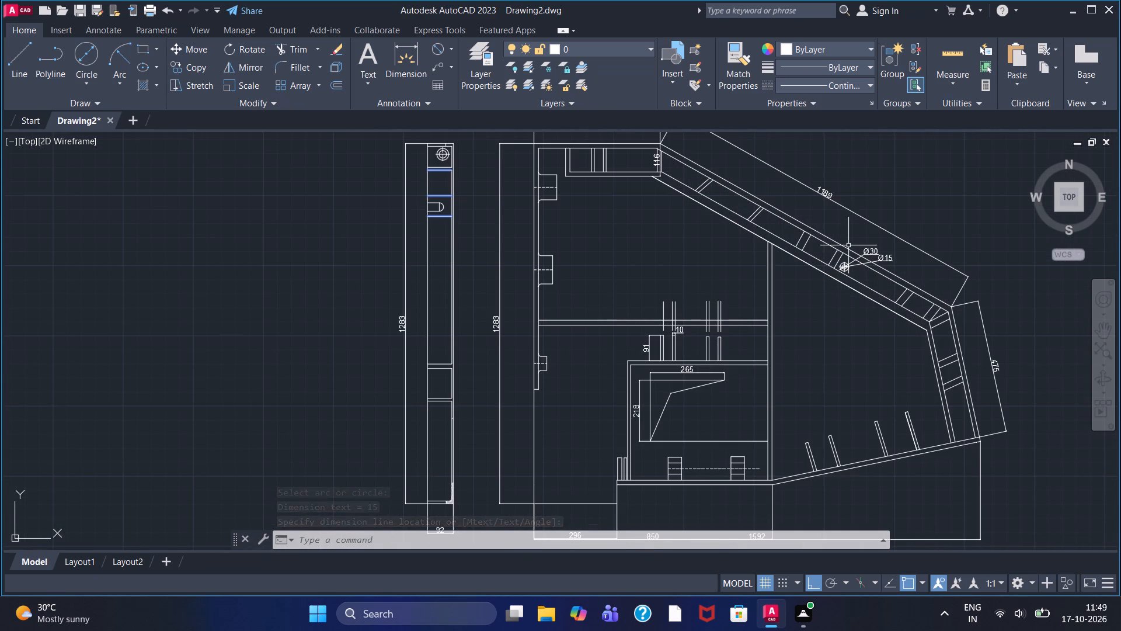
scroll(848, 245, down, 1)
scroll(848, 245, up, 1)
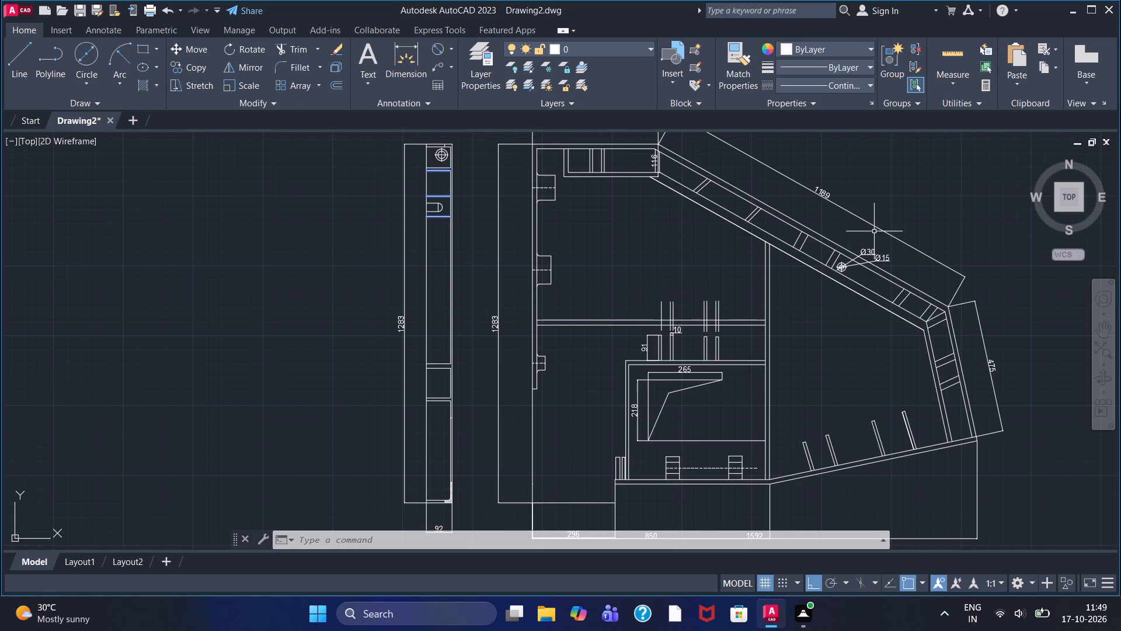
click(448, 49)
click(468, 218)
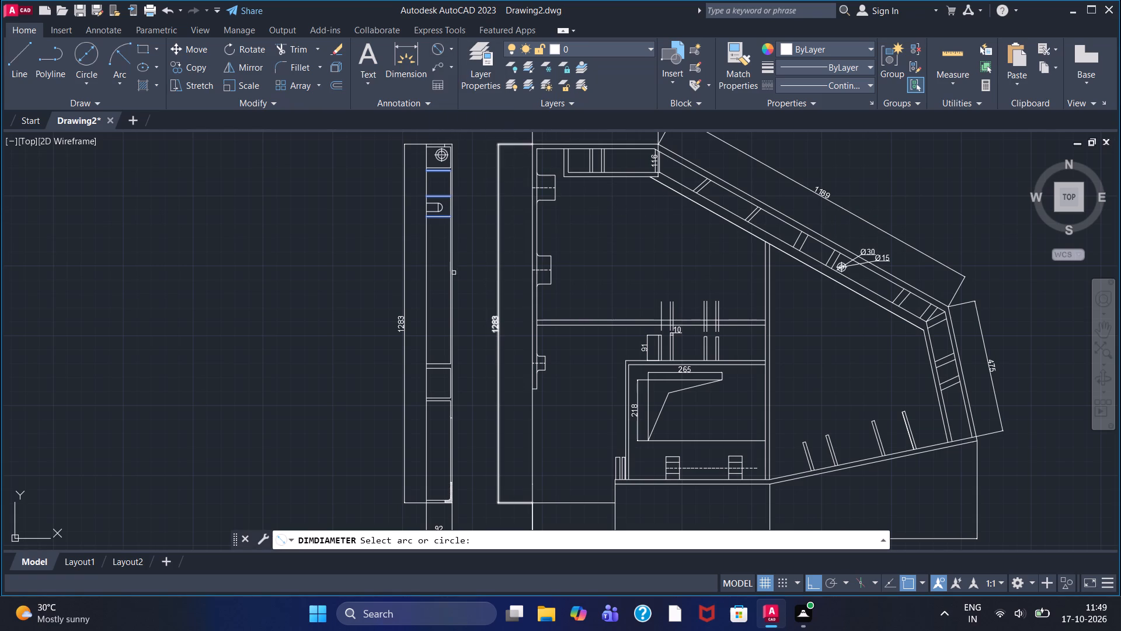
scroll(398, 134, up, 1)
scroll(438, 212, up, 2)
middle_drag(425, 185, 391, 307)
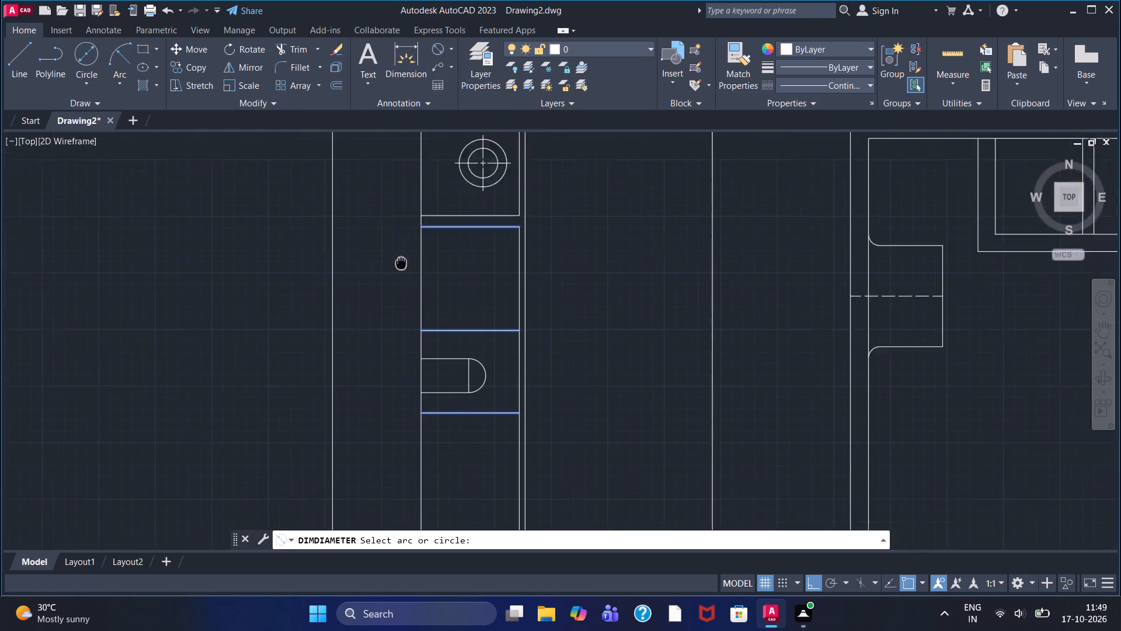
middle_drag(391, 307, 375, 349)
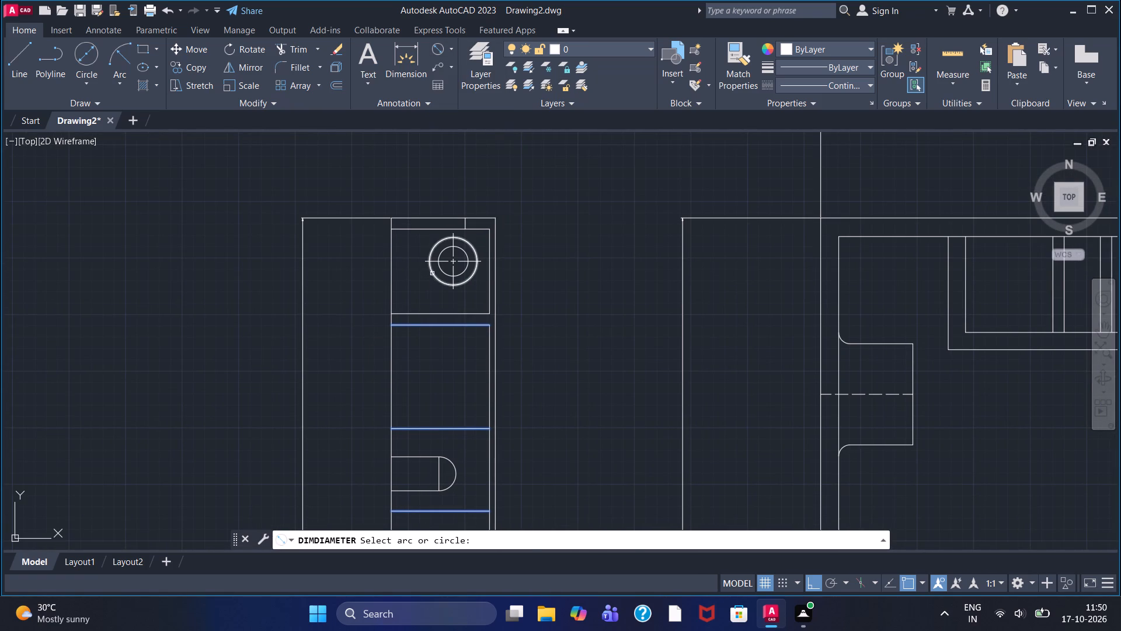
click(432, 273)
click(355, 186)
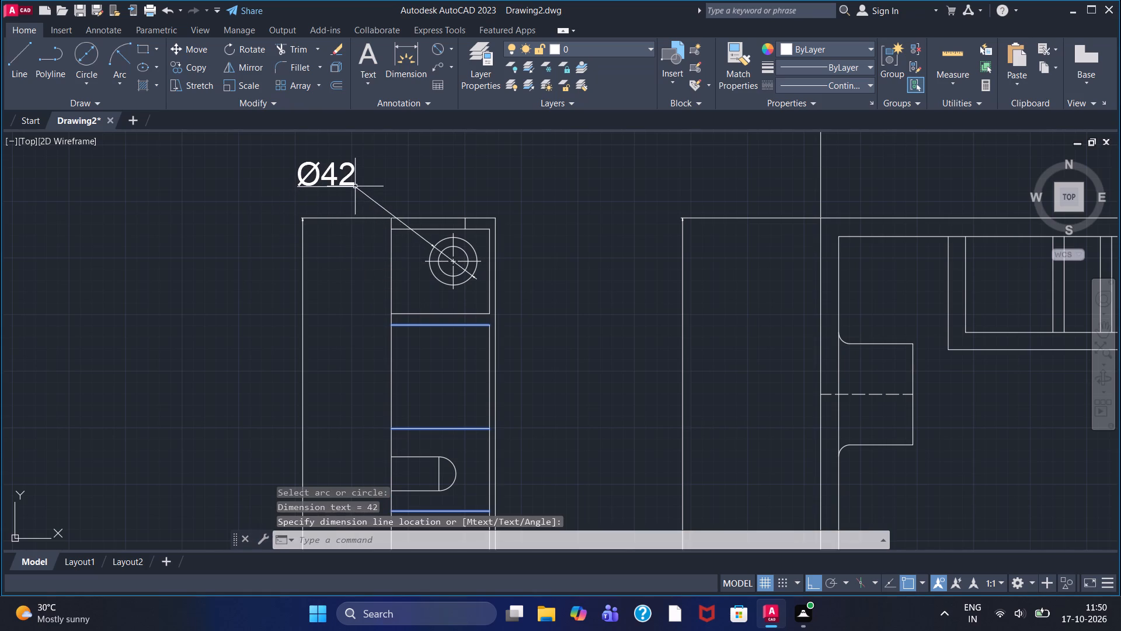
Add a diameter dimension to the inner circle of the side view's top hole, with its text beside the outer circle's diameter text.
click(437, 43)
click(462, 248)
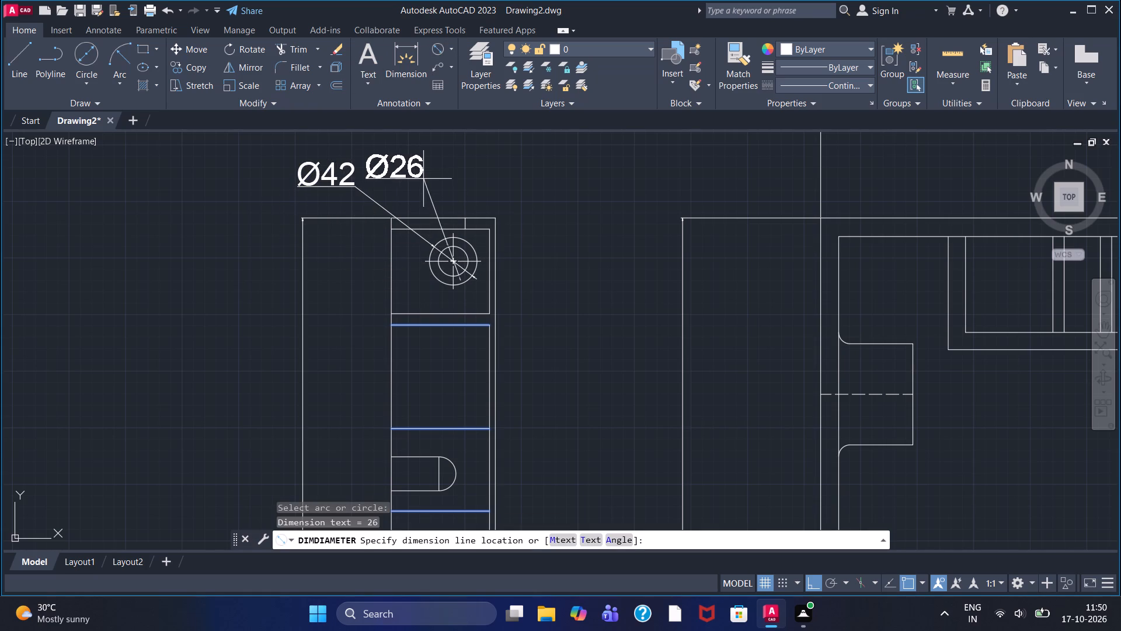
click(427, 184)
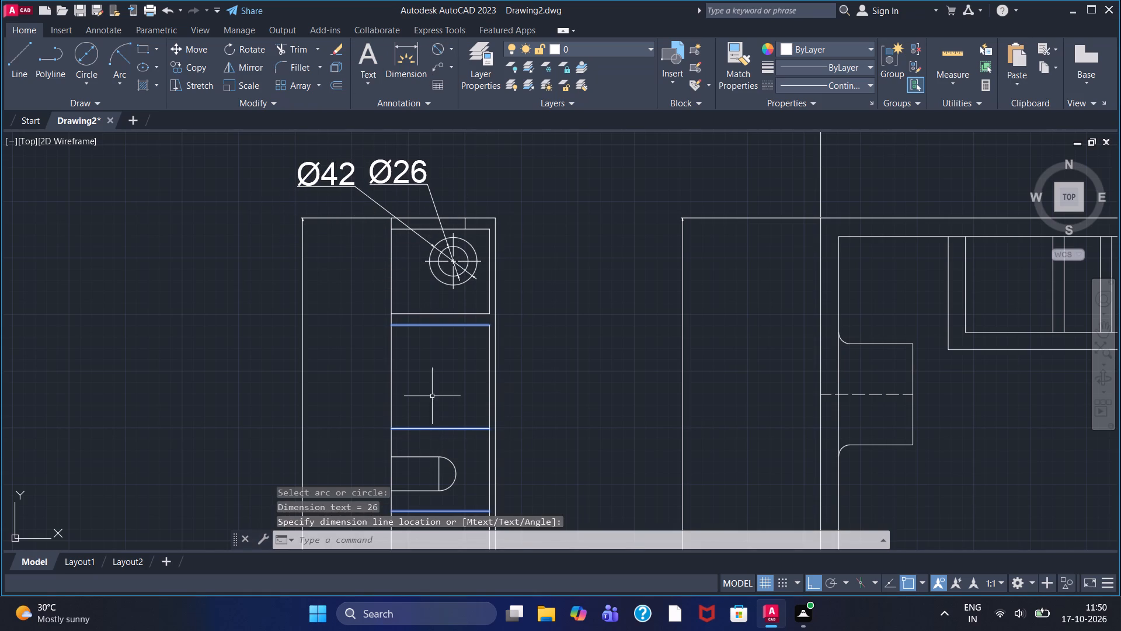
Add a diameter dimension to the rounded end of the side view's slot, with its text placed outside the view to the right.
click(439, 52)
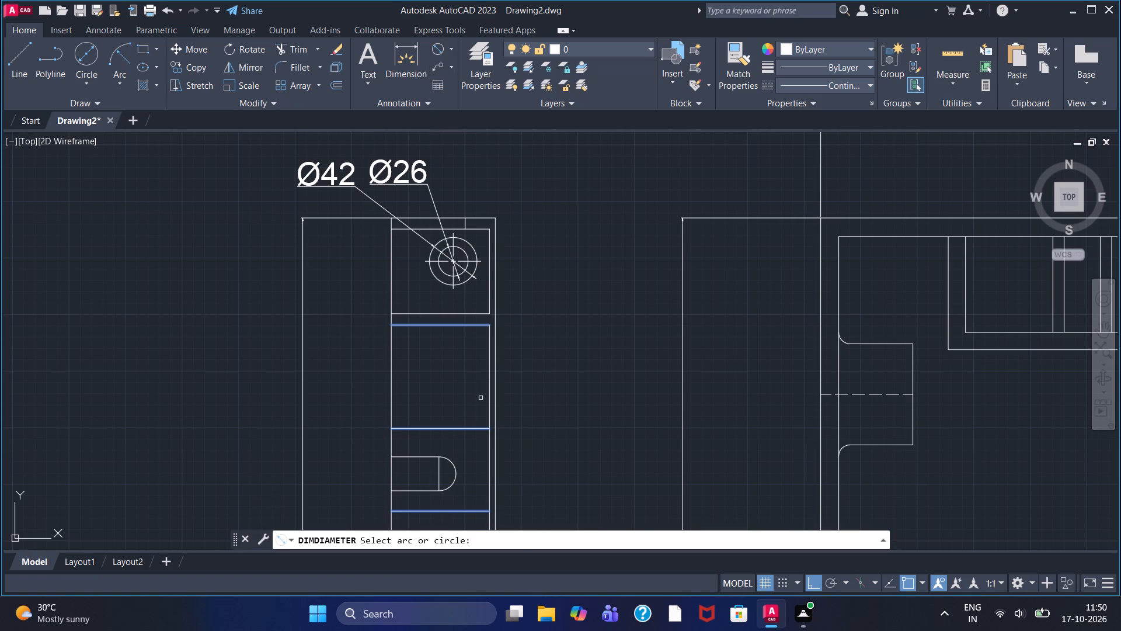
click(457, 472)
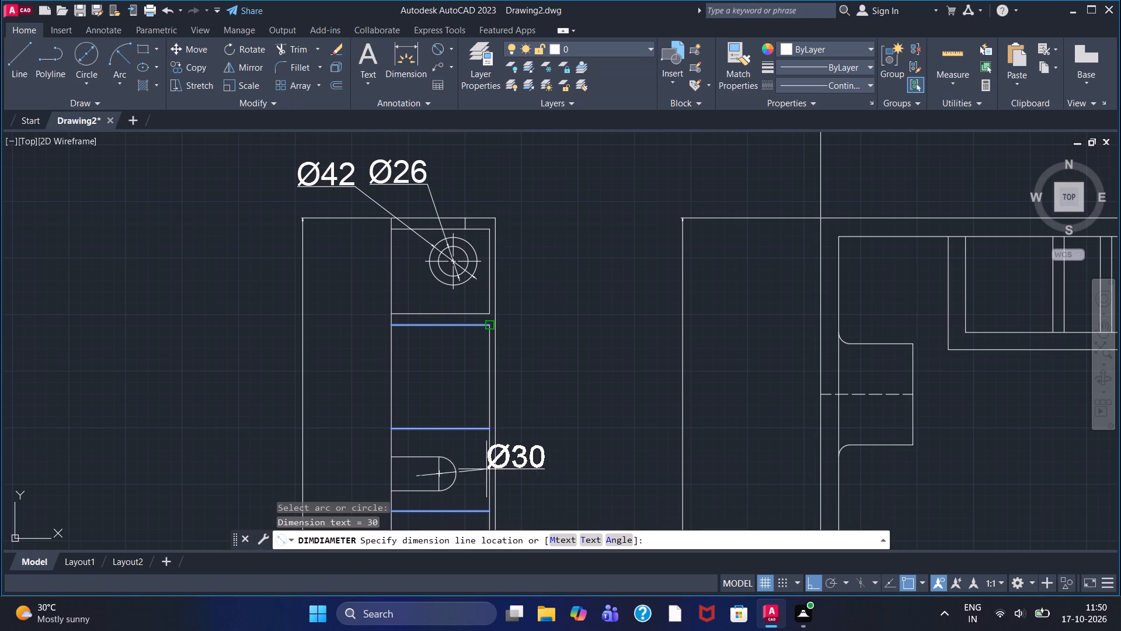
click(514, 467)
Add a horizontal linear dimension for the straight upper edge of the side view's slot, placed above the slot.
middle_drag(449, 422, 476, 274)
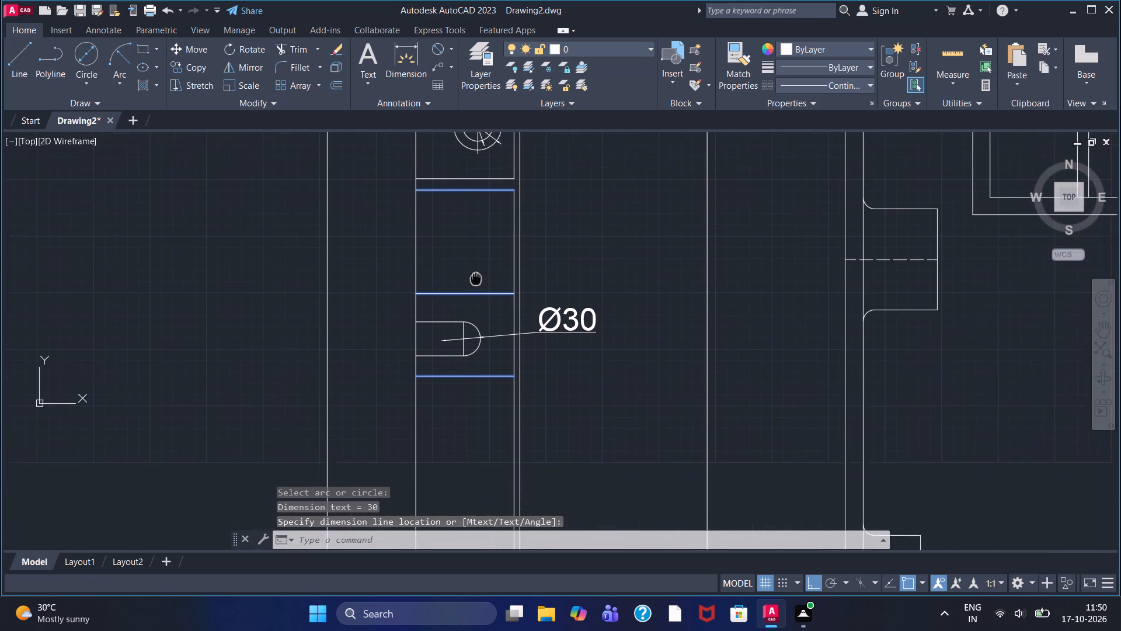
click(448, 46)
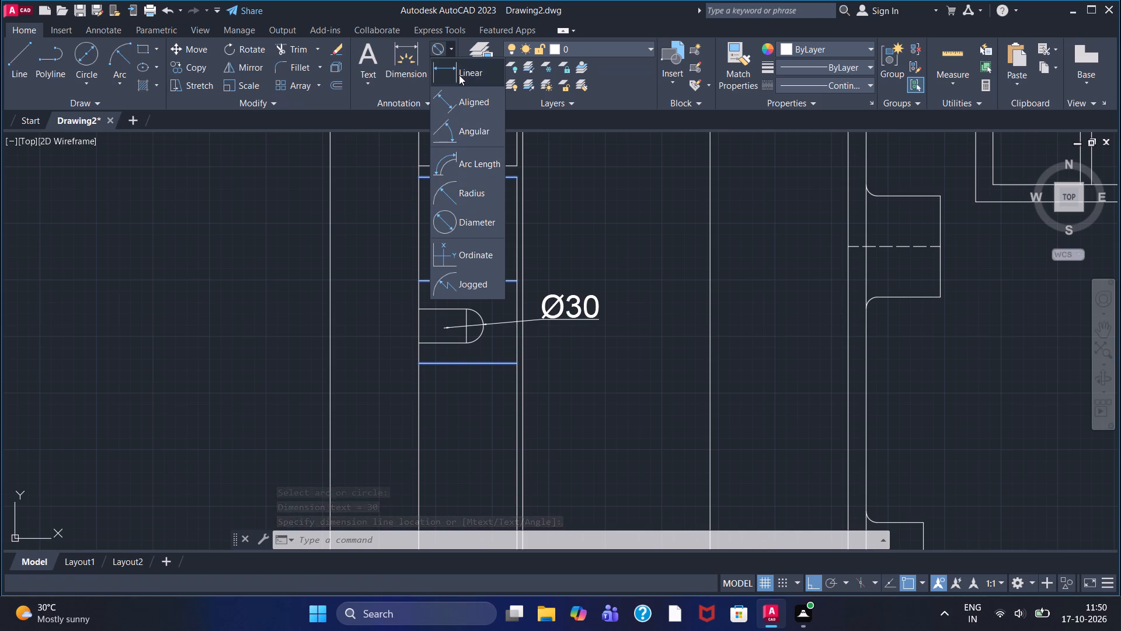
click(459, 75)
click(417, 310)
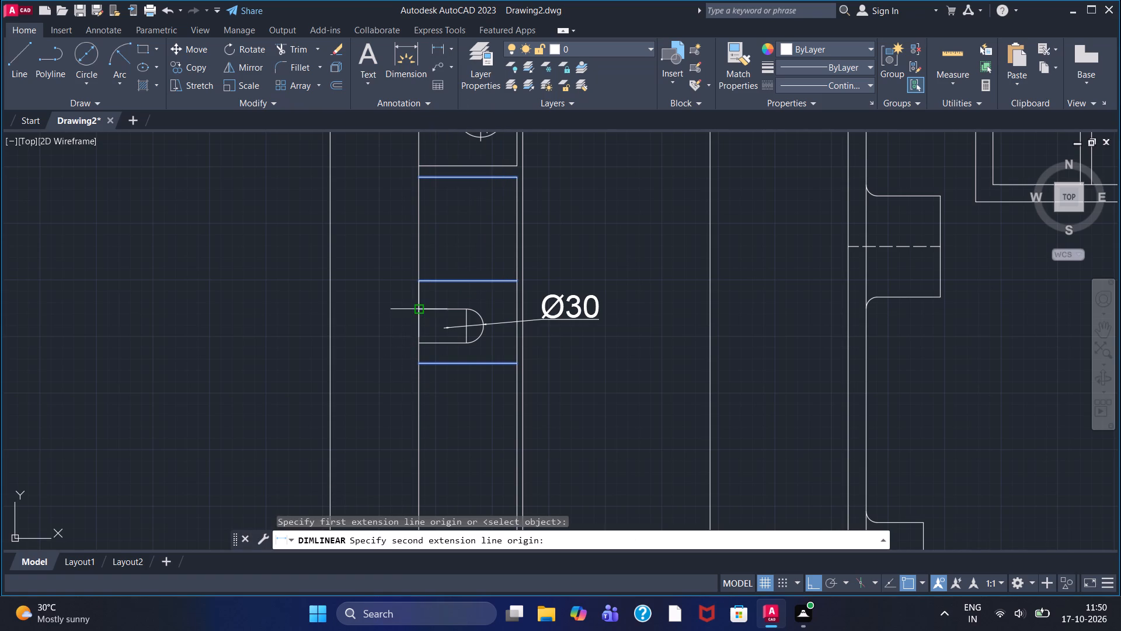
click(466, 310)
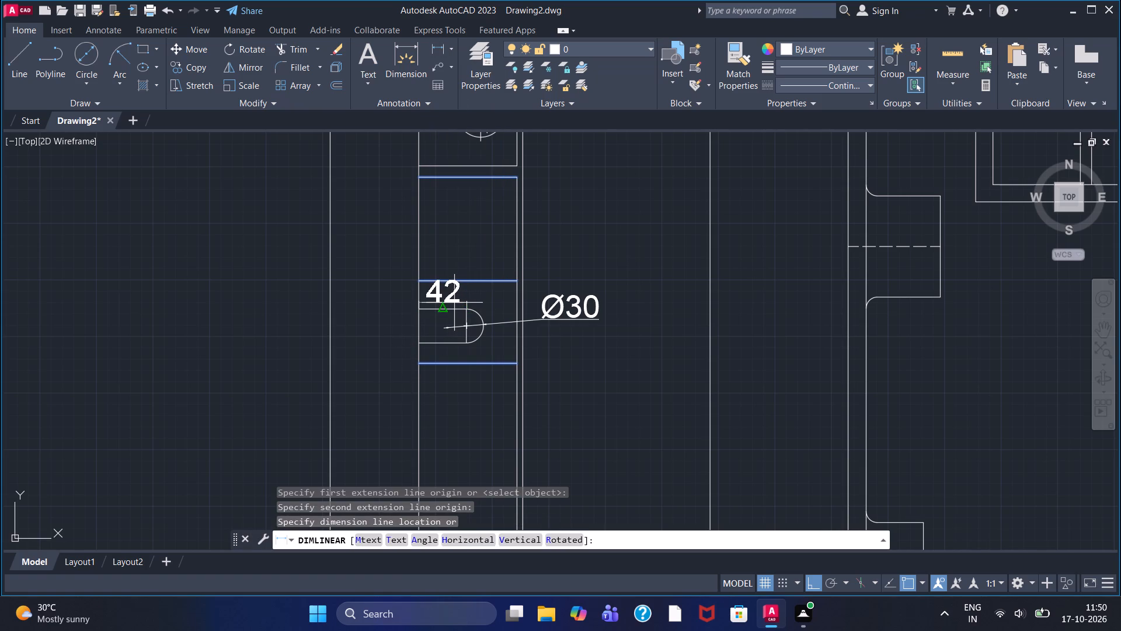
double_click(450, 259)
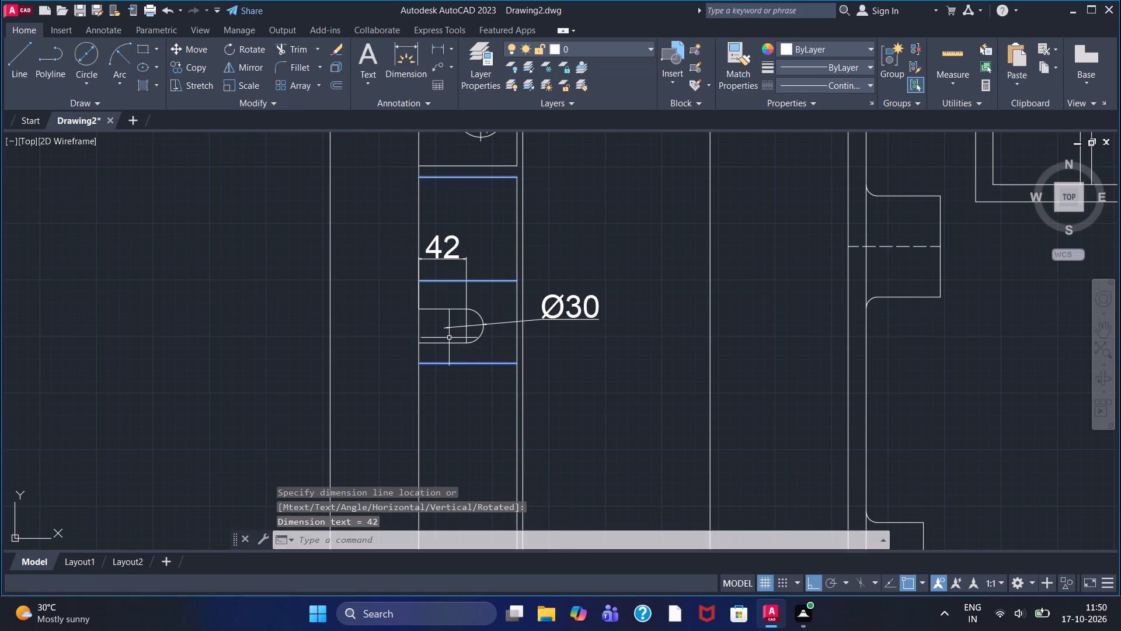
Add a vertical linear dimension for the height of the slot's open end in the side view, placed to its left.
click(437, 44)
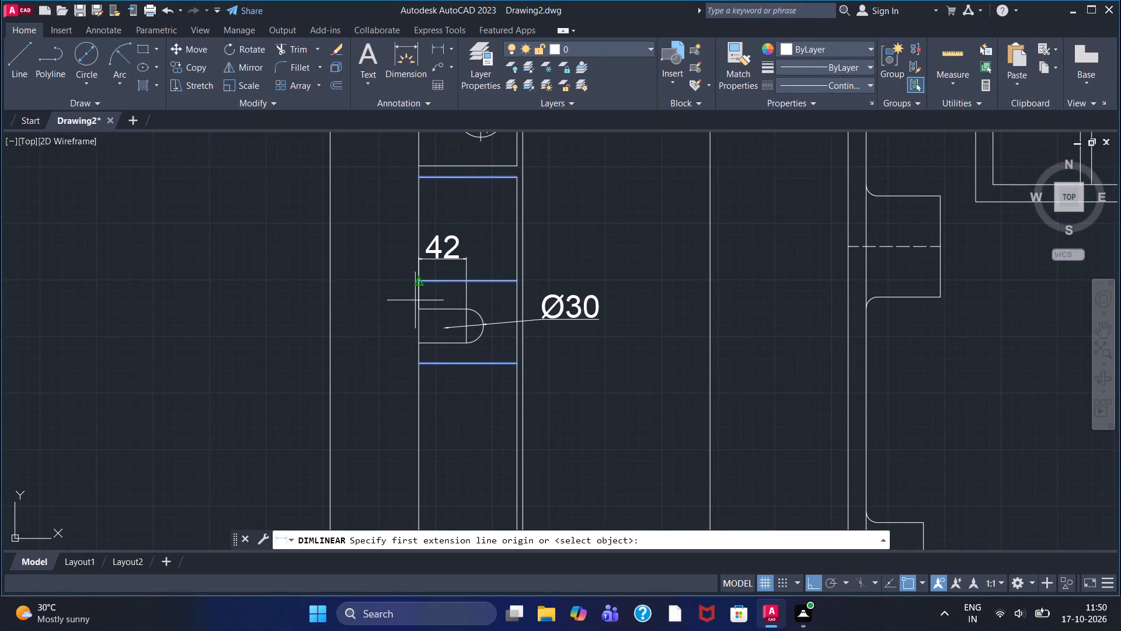
click(416, 307)
click(415, 343)
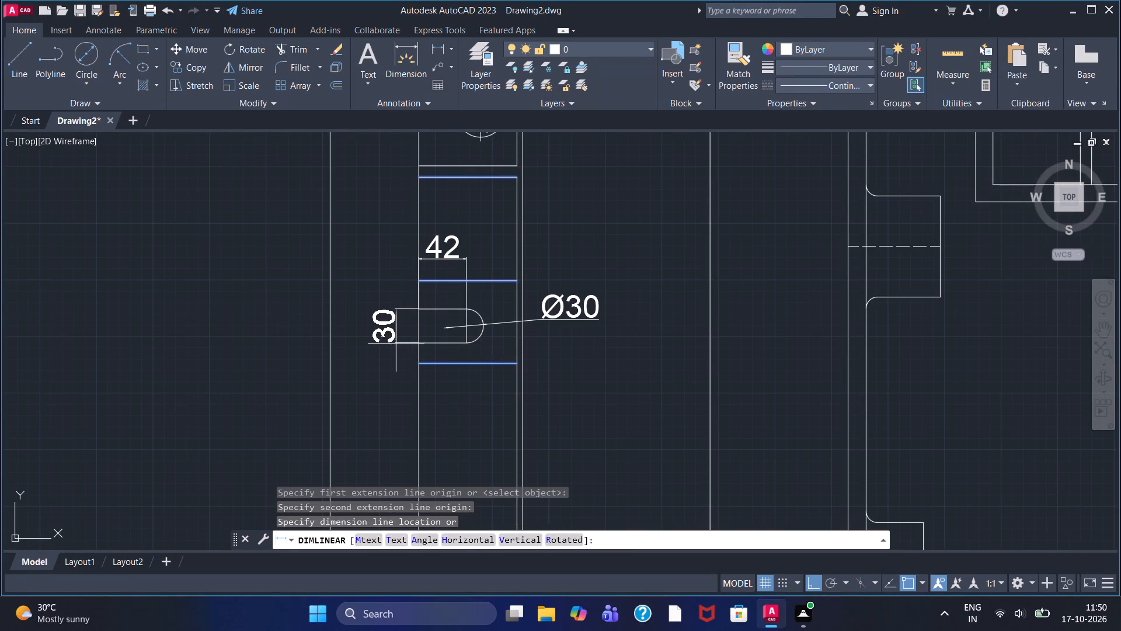
click(388, 342)
Add an aligned dimension across the base of the uppermost rib in the long sloping flange, placed just below the flange.
scroll(399, 421, down, 1)
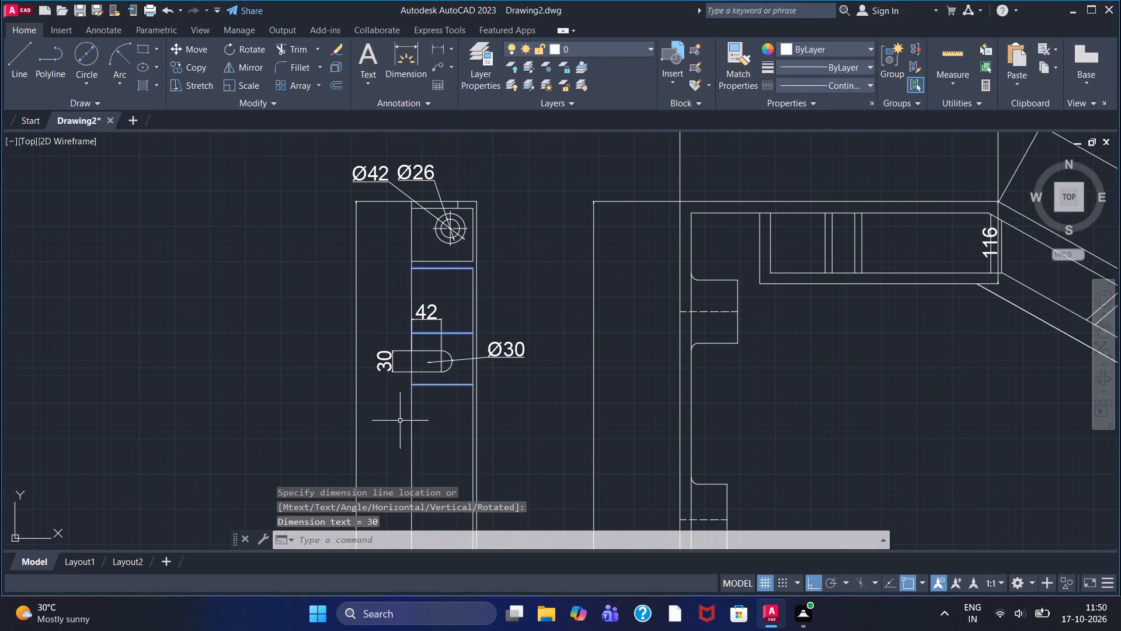
middle_drag(559, 418, 560, 249)
scroll(560, 255, down, 2)
scroll(559, 337, down, 1)
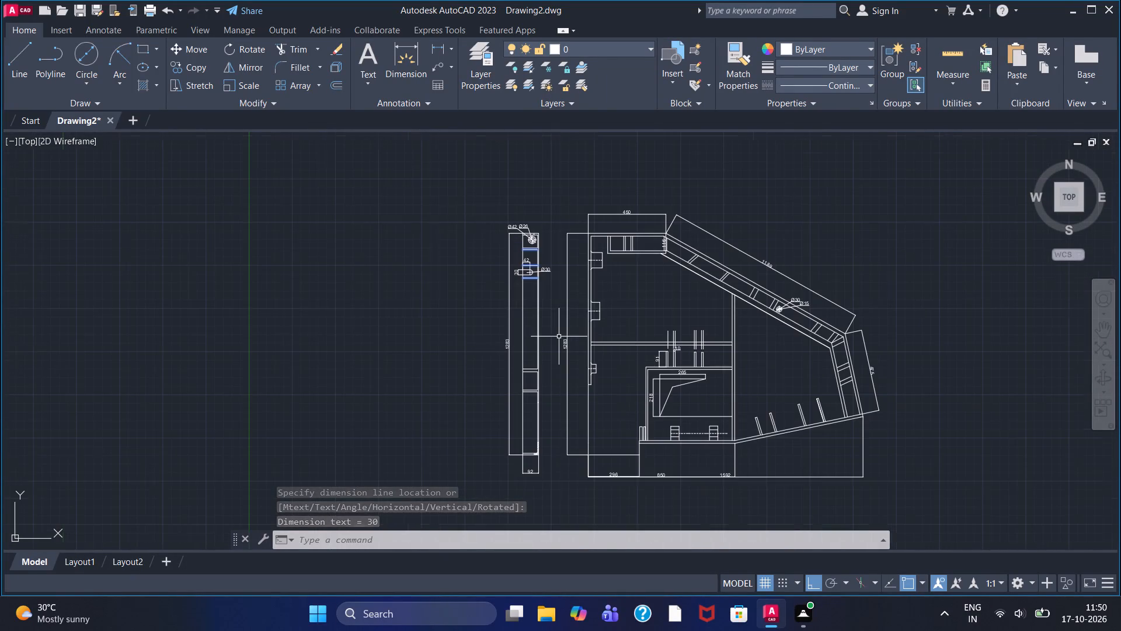
scroll(585, 272, up, 2)
middle_drag(669, 265, 664, 262)
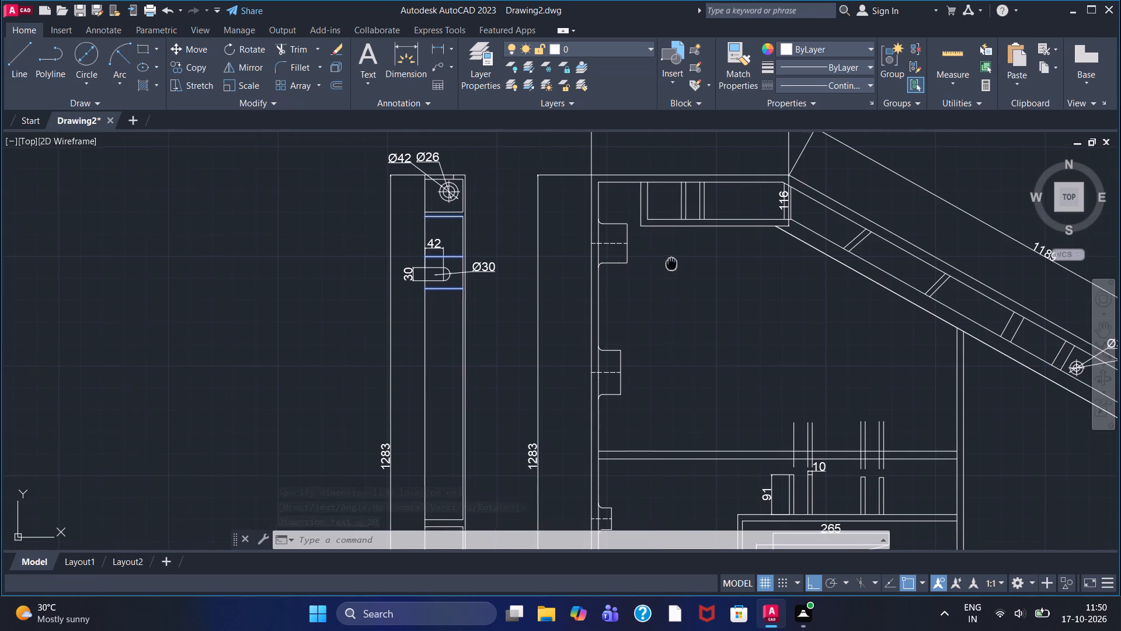
middle_drag(664, 262, 576, 273)
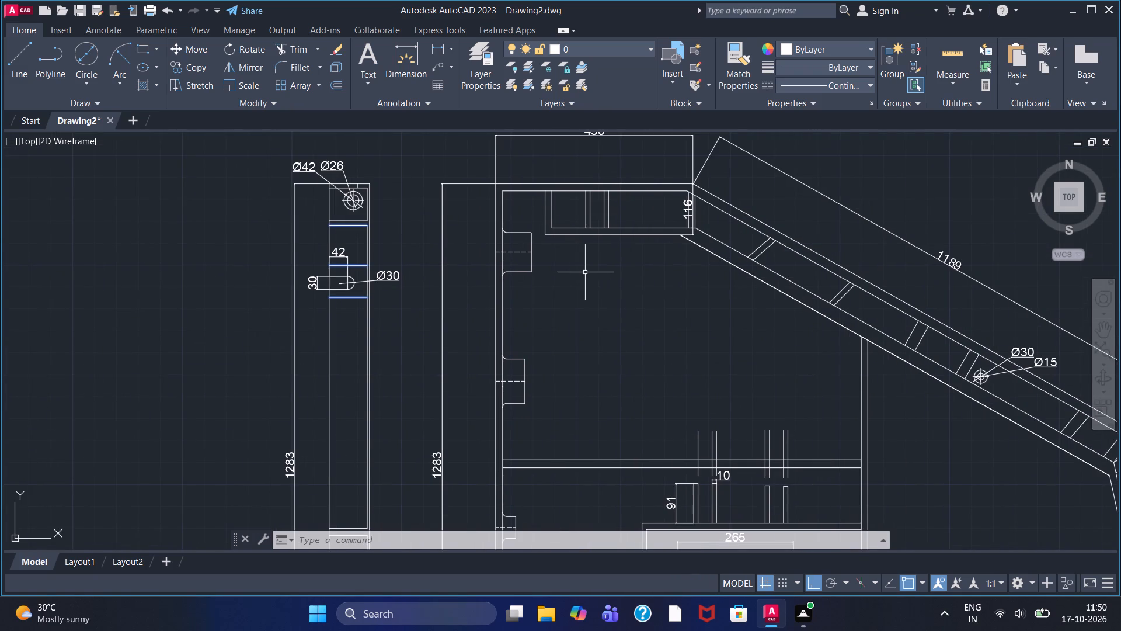
scroll(585, 272, down, 1)
middle_drag(622, 317, 511, 256)
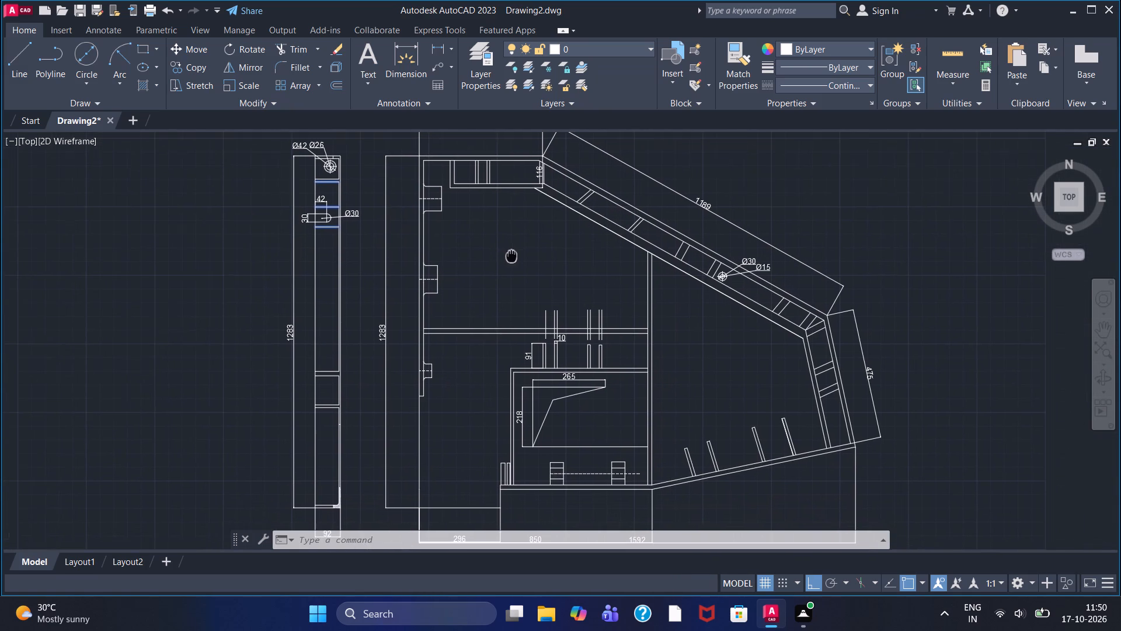
scroll(576, 203, up, 1)
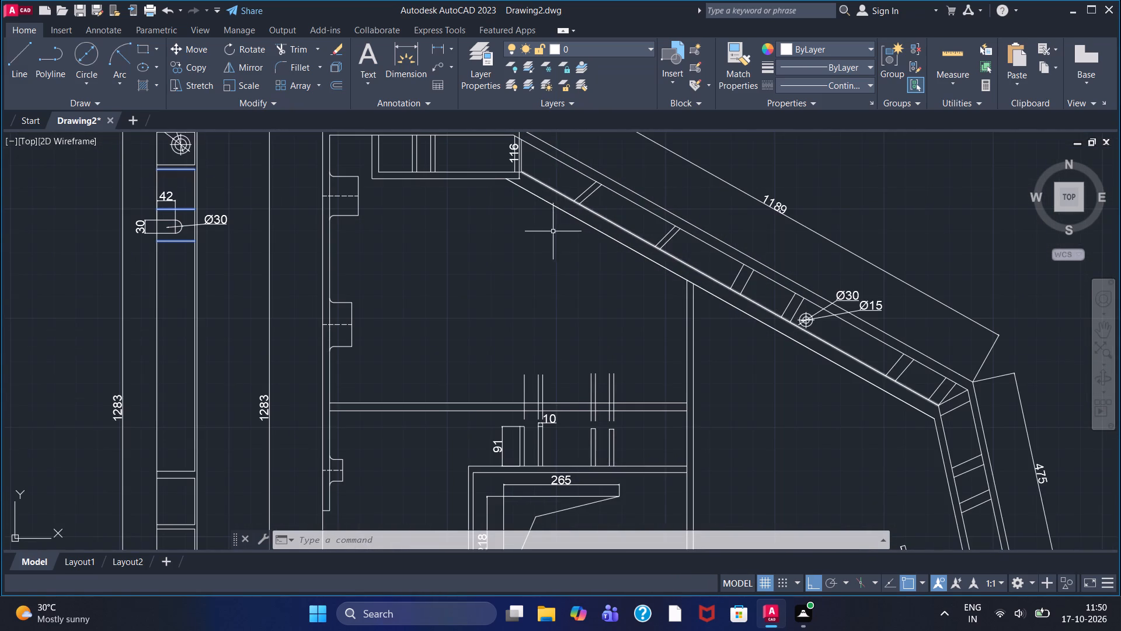
middle_drag(553, 231, 504, 272)
scroll(505, 272, down, 1)
scroll(499, 265, up, 1)
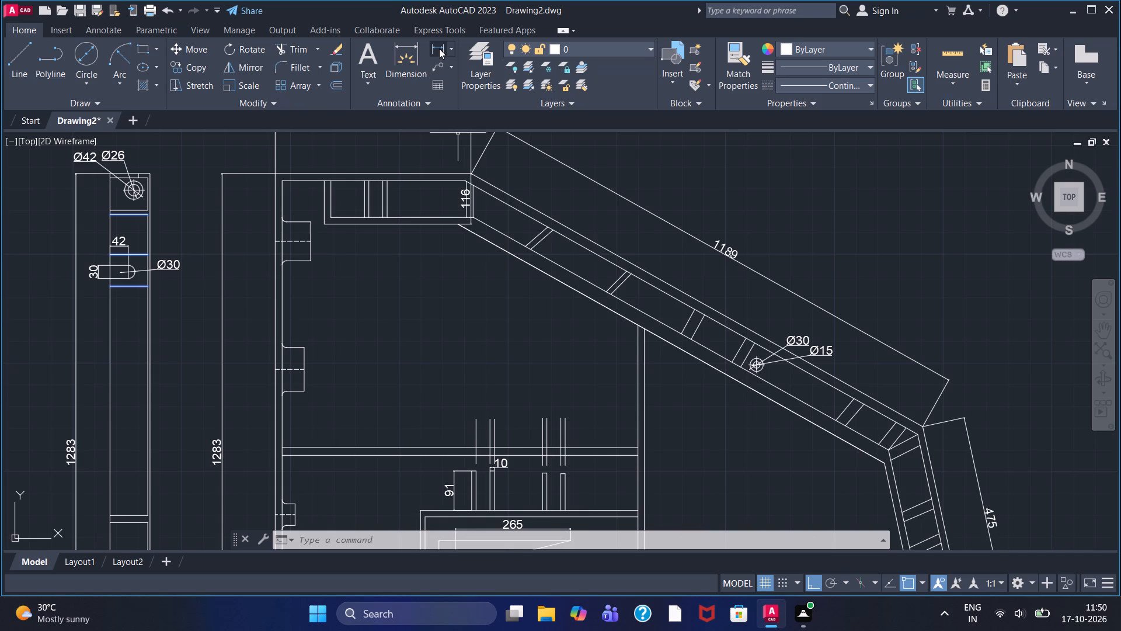
click(453, 50)
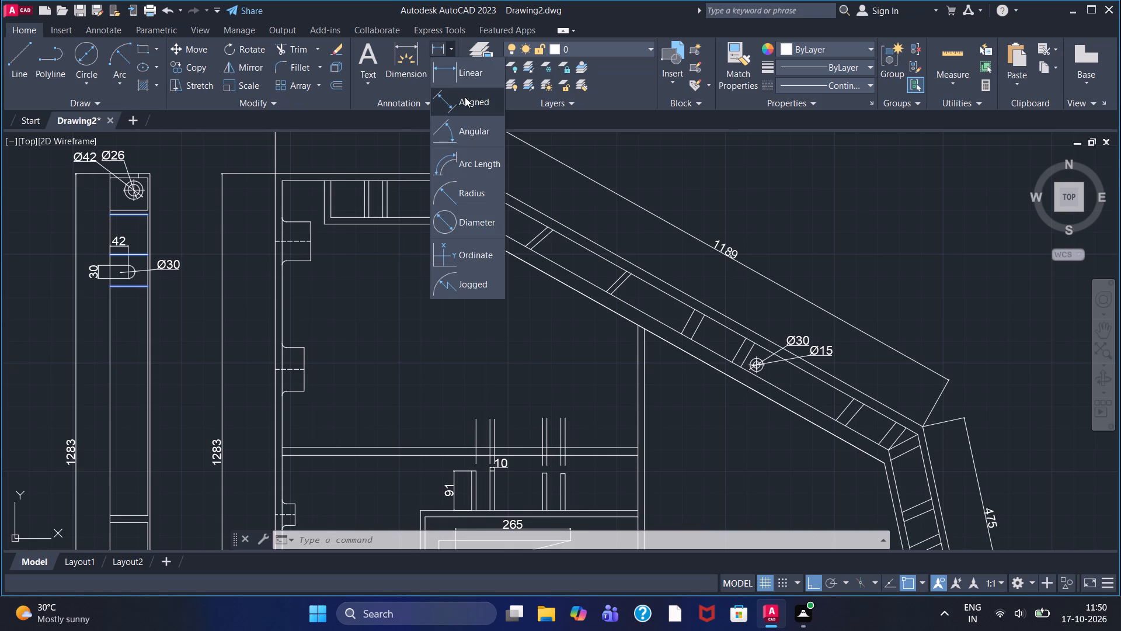
click(465, 98)
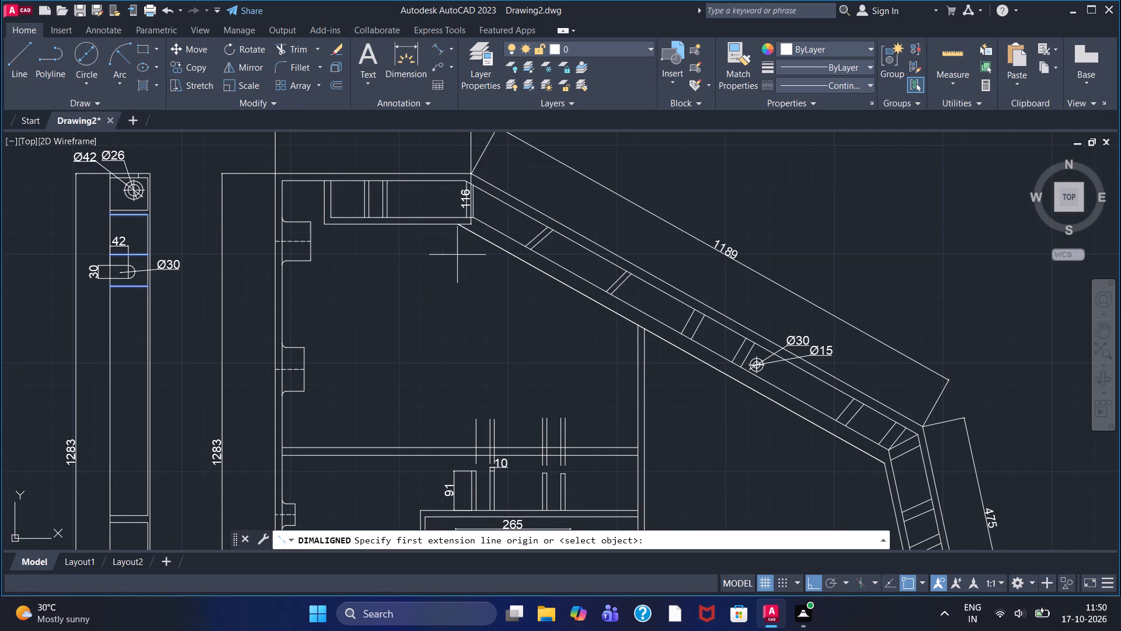
scroll(552, 248, up, 2)
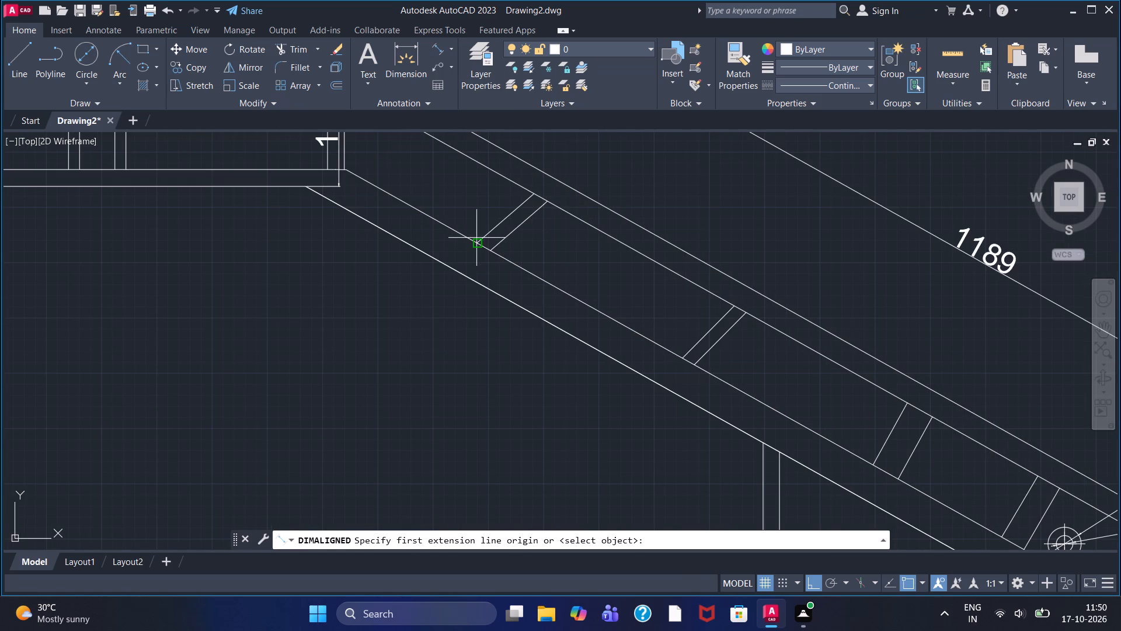
click(476, 238)
click(488, 249)
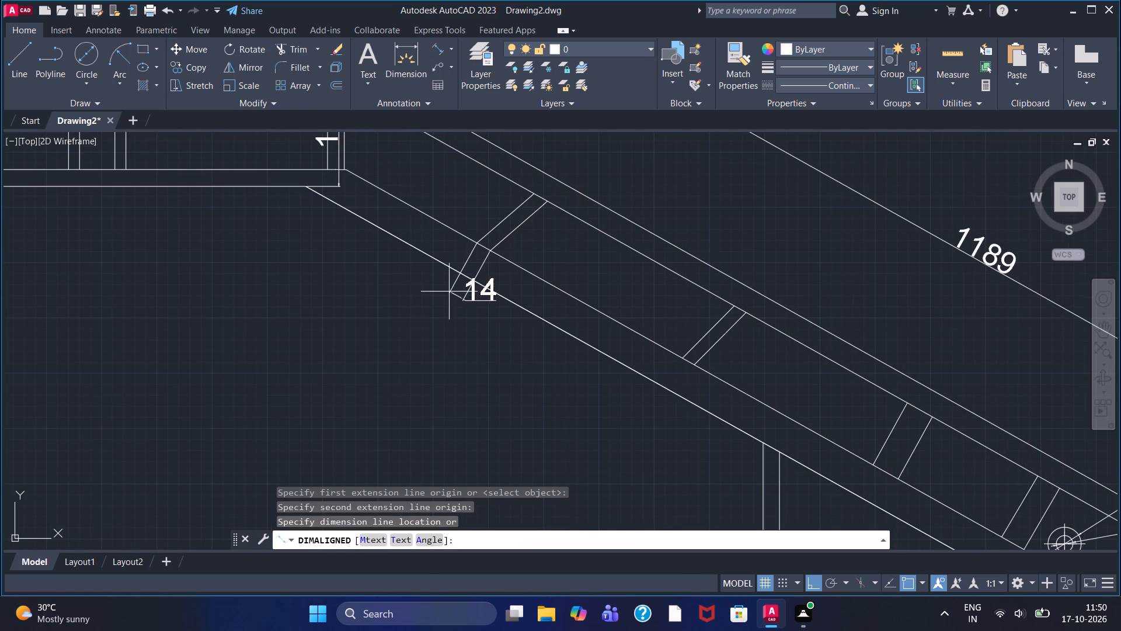
click(447, 293)
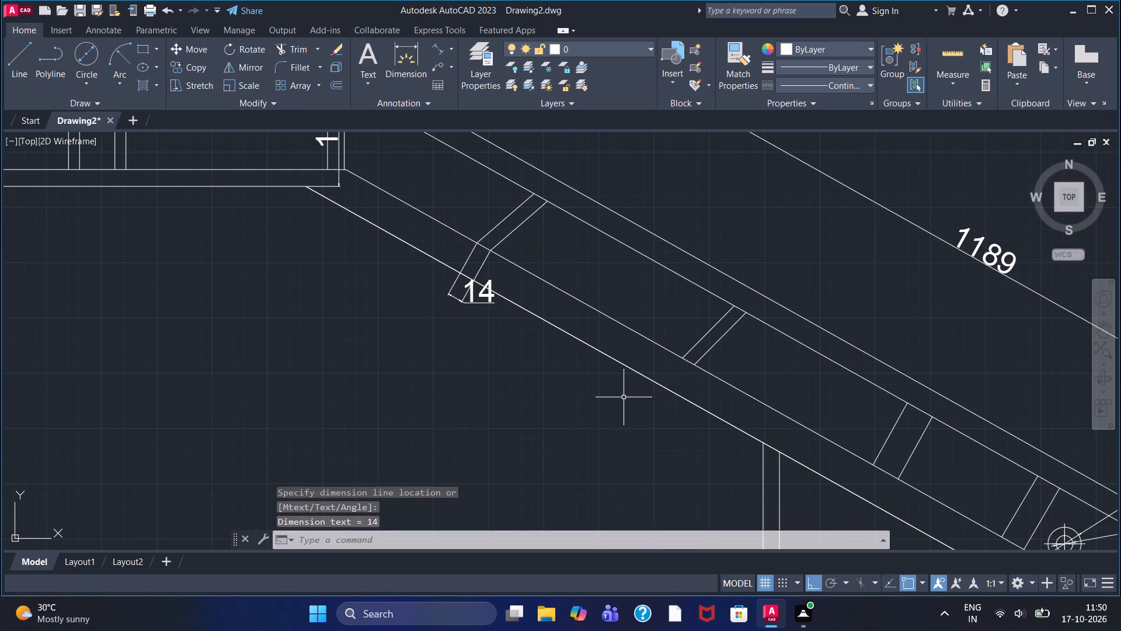
Examine the remaining ribs along the long sloping flange and the adjoining steep flange for missing dimensions.
middle_drag(624, 397, 417, 329)
scroll(457, 352, down, 1)
middle_drag(684, 452, 530, 337)
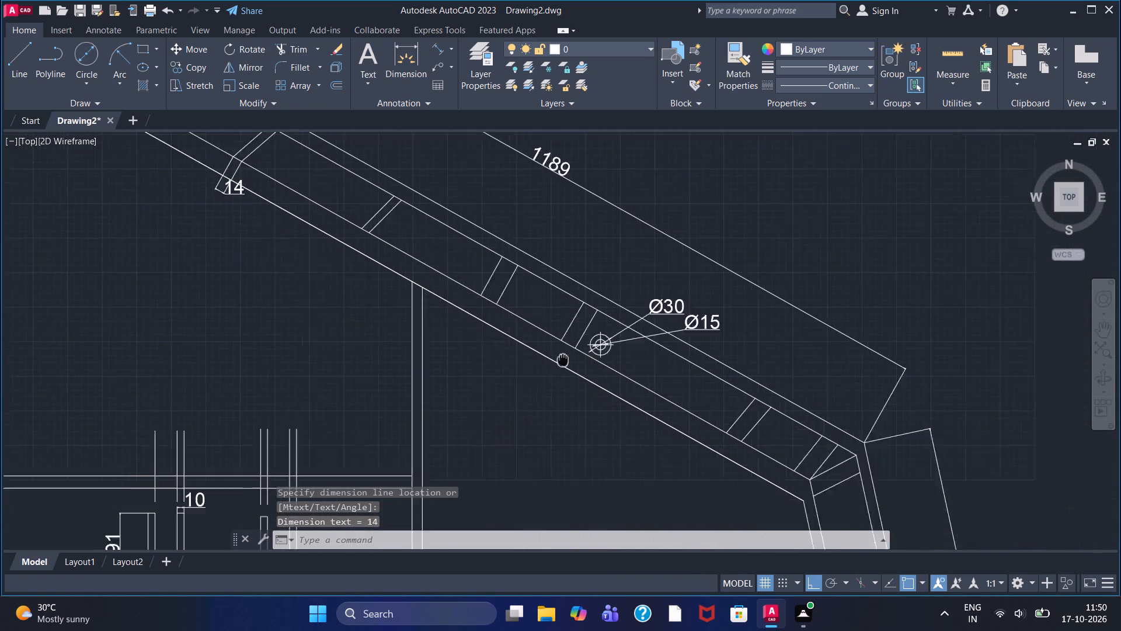
middle_drag(530, 337, 525, 334)
scroll(586, 367, down, 1)
middle_drag(632, 411, 538, 380)
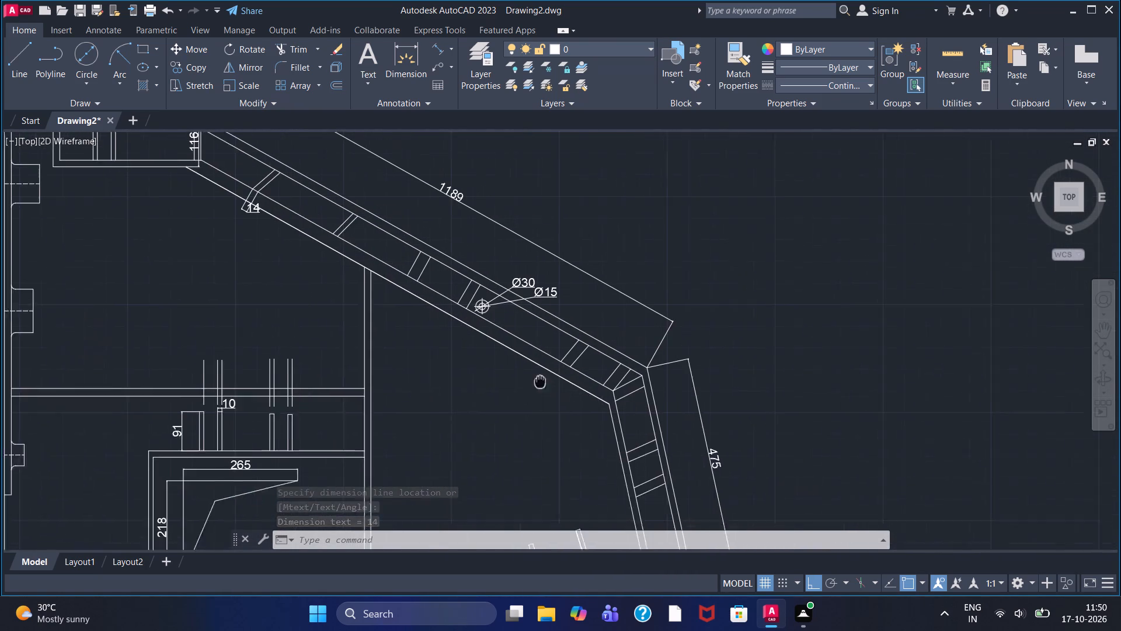
middle_drag(538, 380, 494, 341)
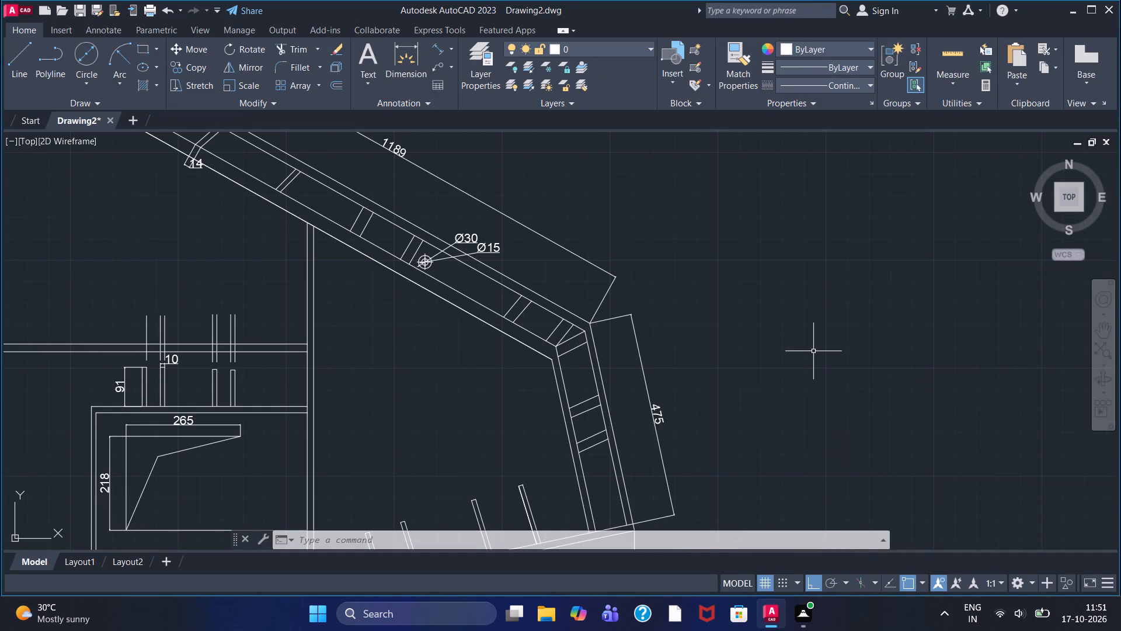
scroll(406, 285, up, 1)
scroll(406, 285, down, 1)
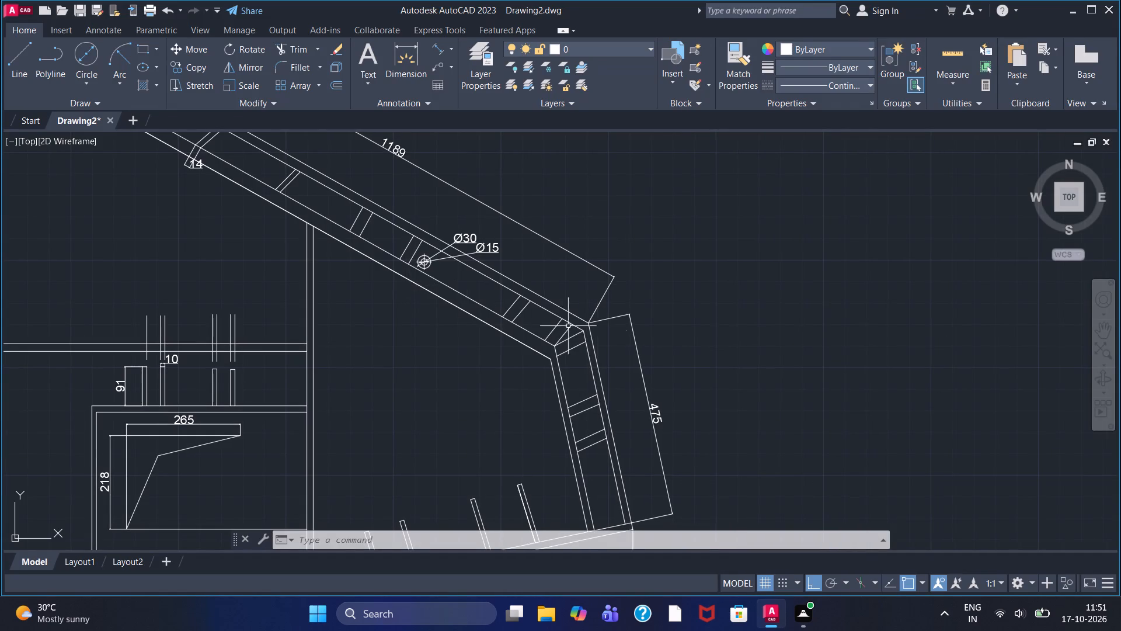
Examine the plan view and side view for edges and flanges still missing dimensions.
scroll(600, 331, up, 1)
scroll(510, 337, down, 2)
scroll(416, 325, up, 2)
scroll(416, 325, down, 2)
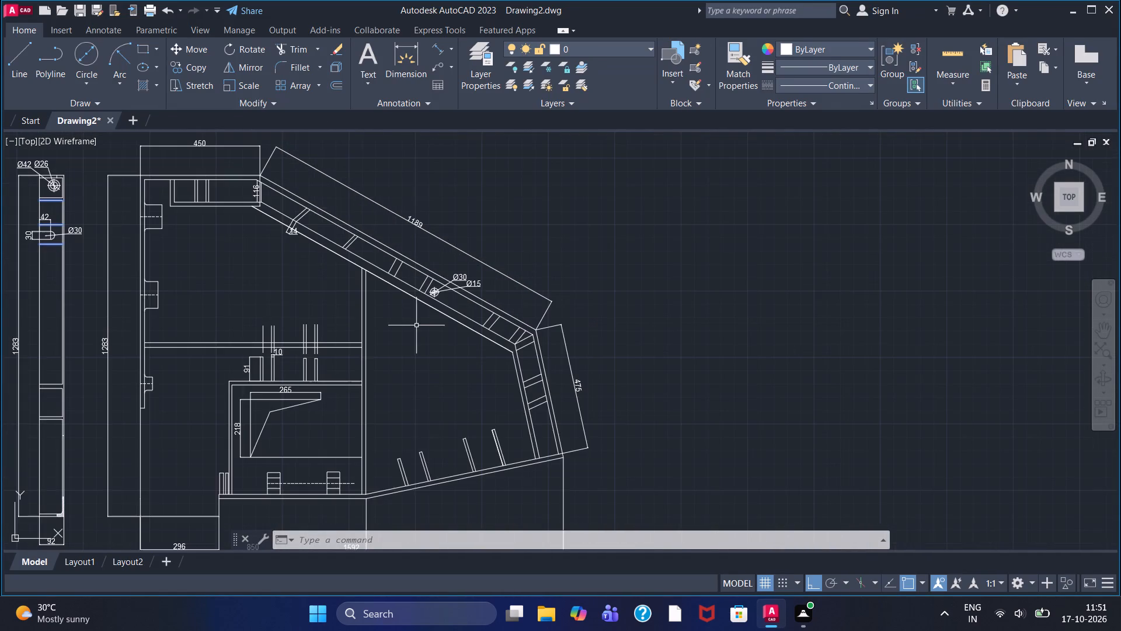
middle_drag(419, 324, 671, 325)
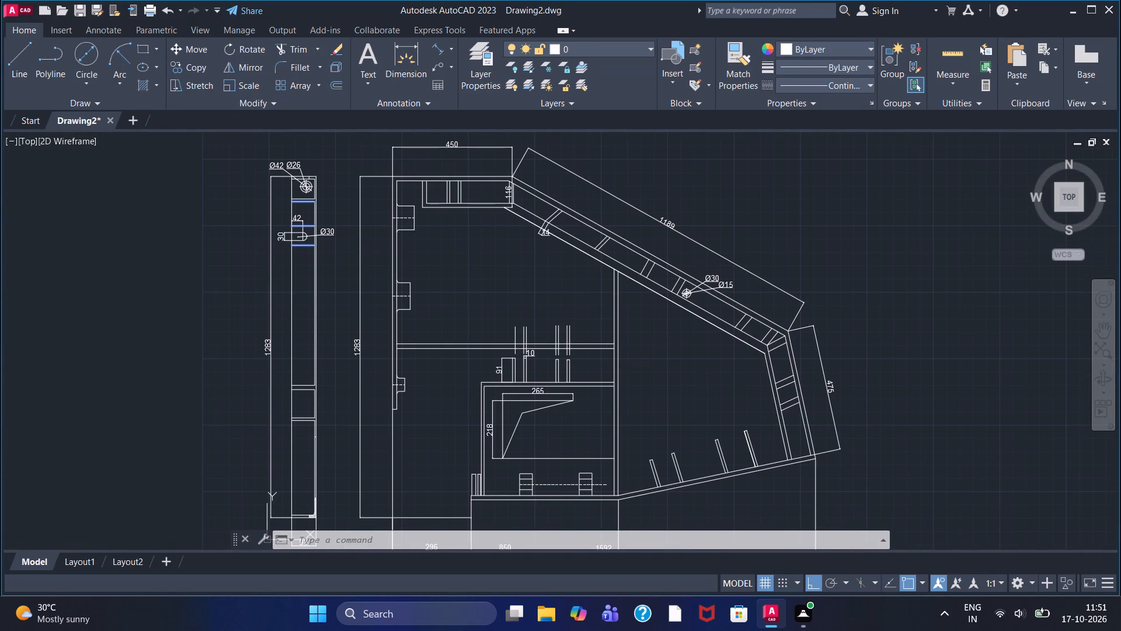
scroll(671, 325, down, 1)
scroll(671, 325, up, 2)
scroll(671, 325, down, 1)
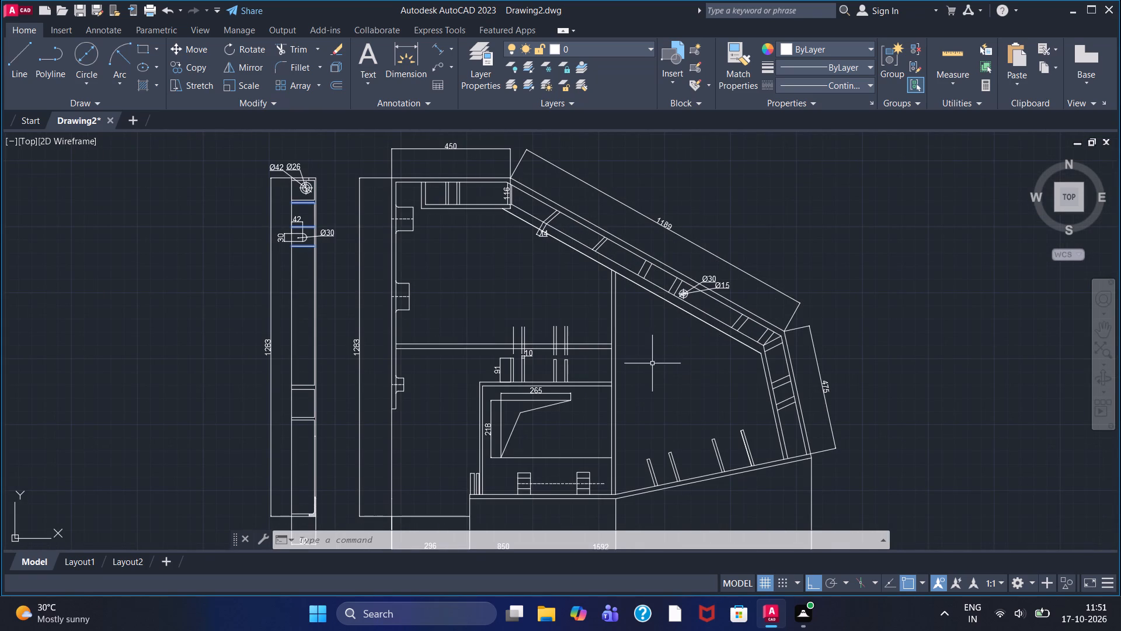
scroll(675, 347, up, 1)
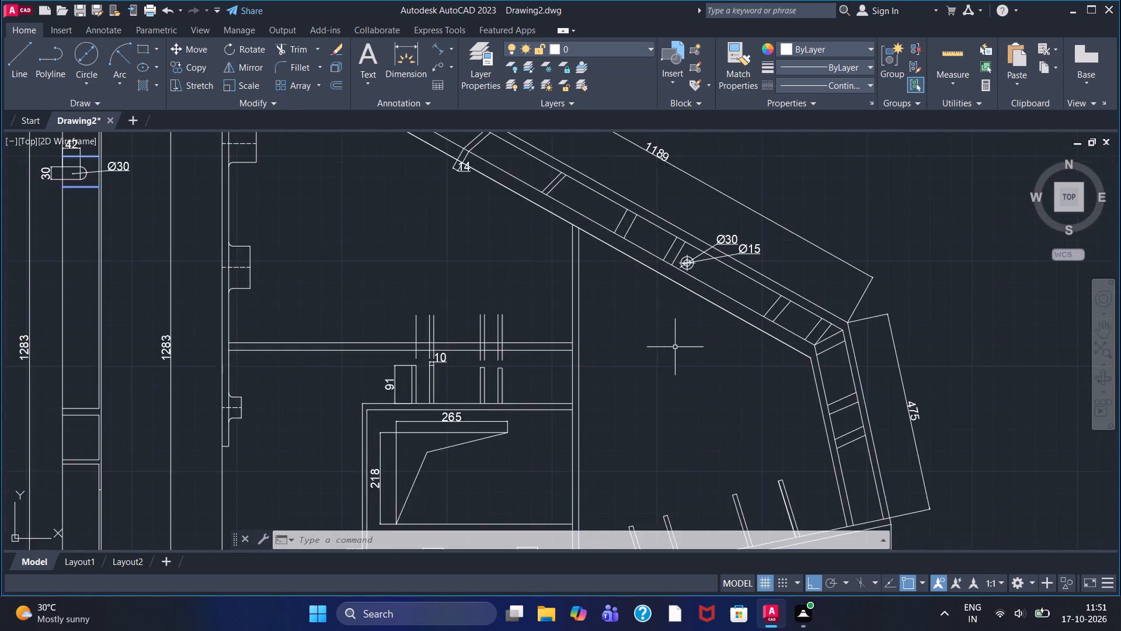
scroll(675, 347, down, 1)
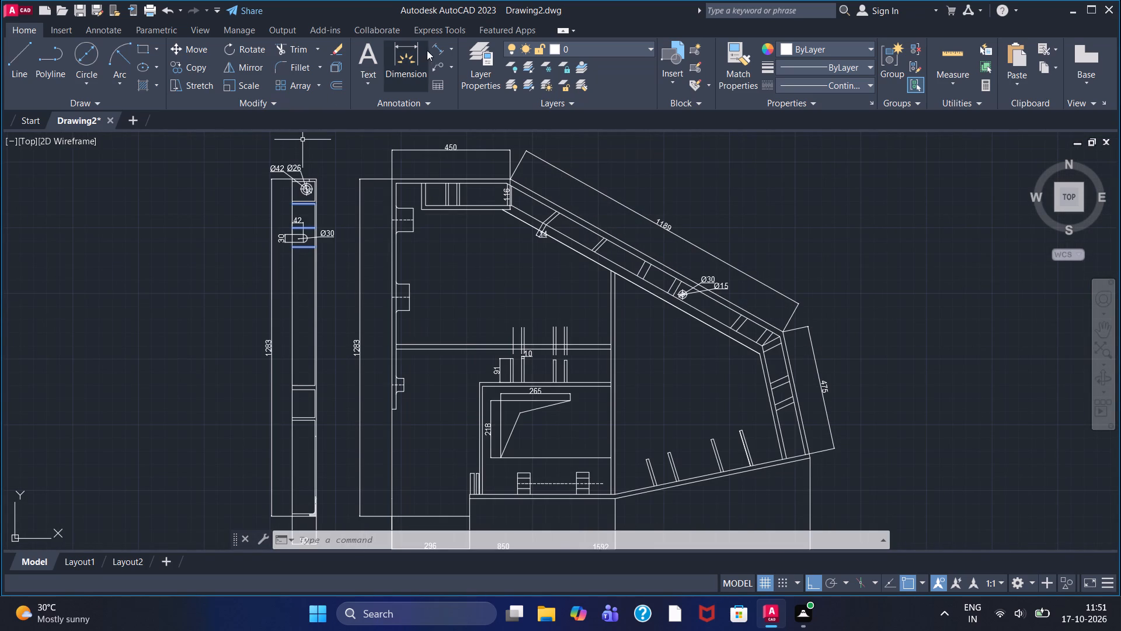
Add an aligned dimension along the upper edge of the bottom sloping flange, placed below the flange.
click(441, 44)
middle_drag(664, 356, 632, 271)
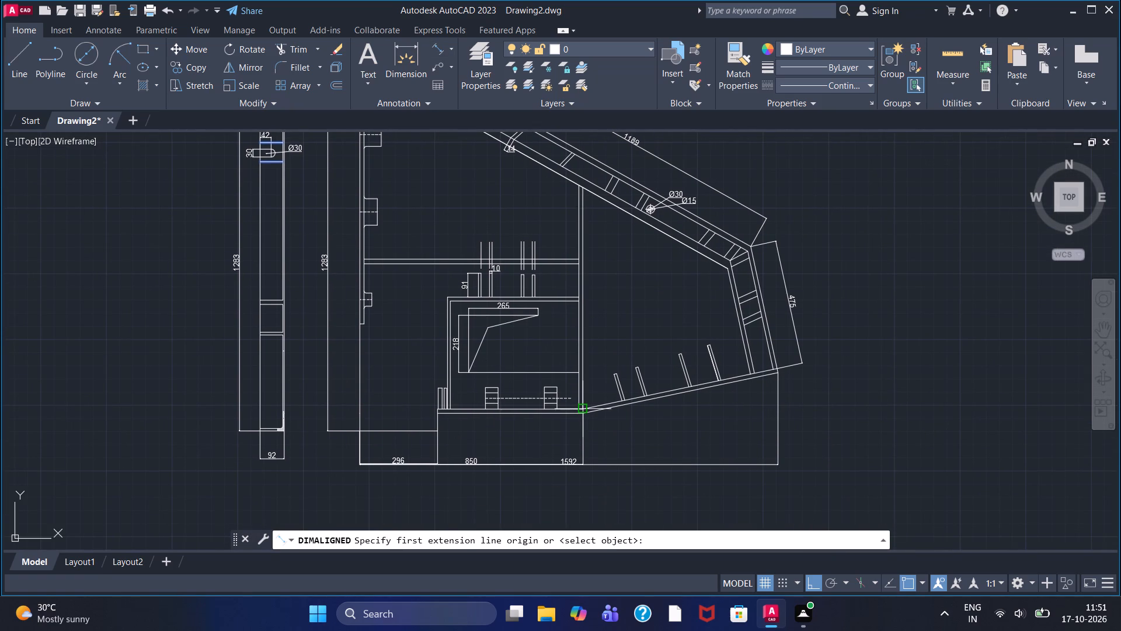
click(586, 412)
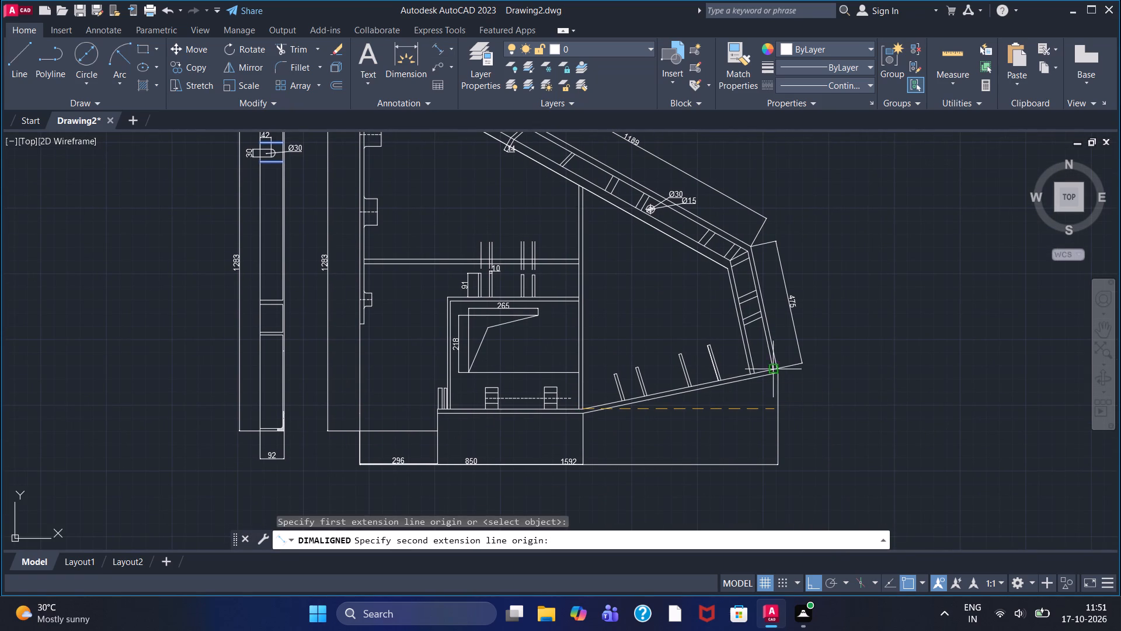
click(775, 369)
click(744, 412)
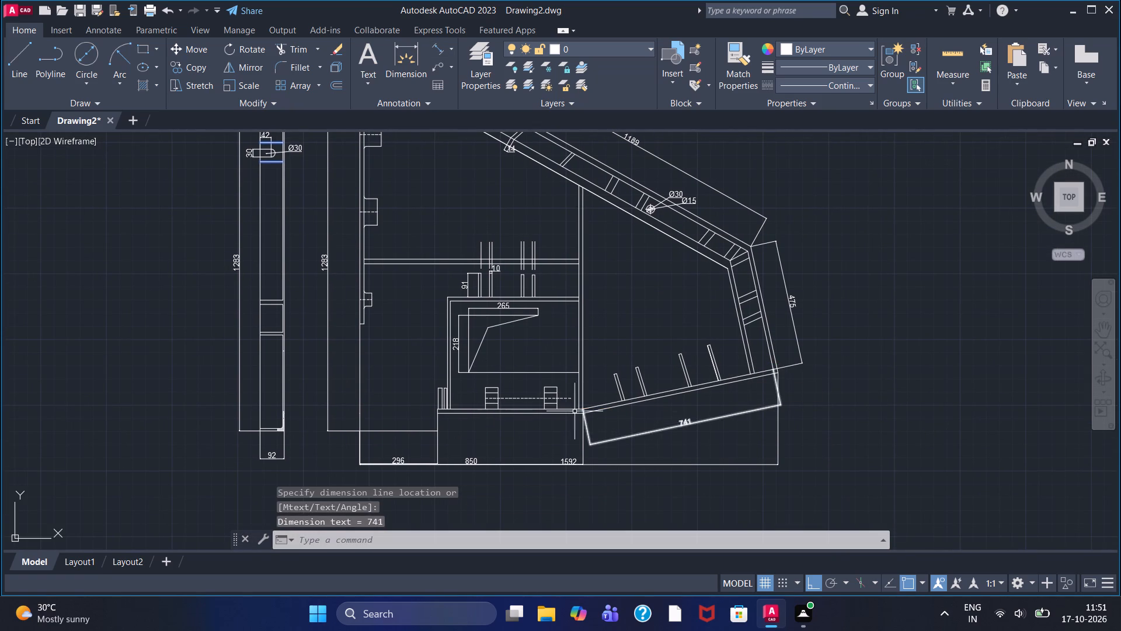
Add an aligned dimension for the inner edge of the long sloping flange, placed between the flange and its outer-edge dimension.
middle_drag(654, 307, 659, 490)
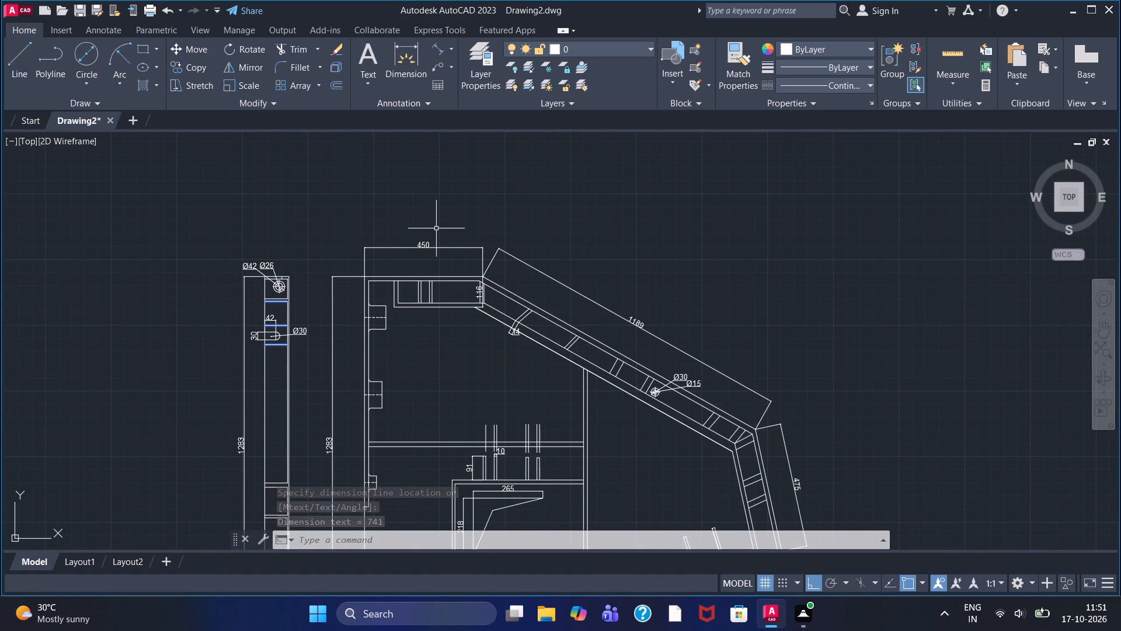
click(433, 47)
click(469, 310)
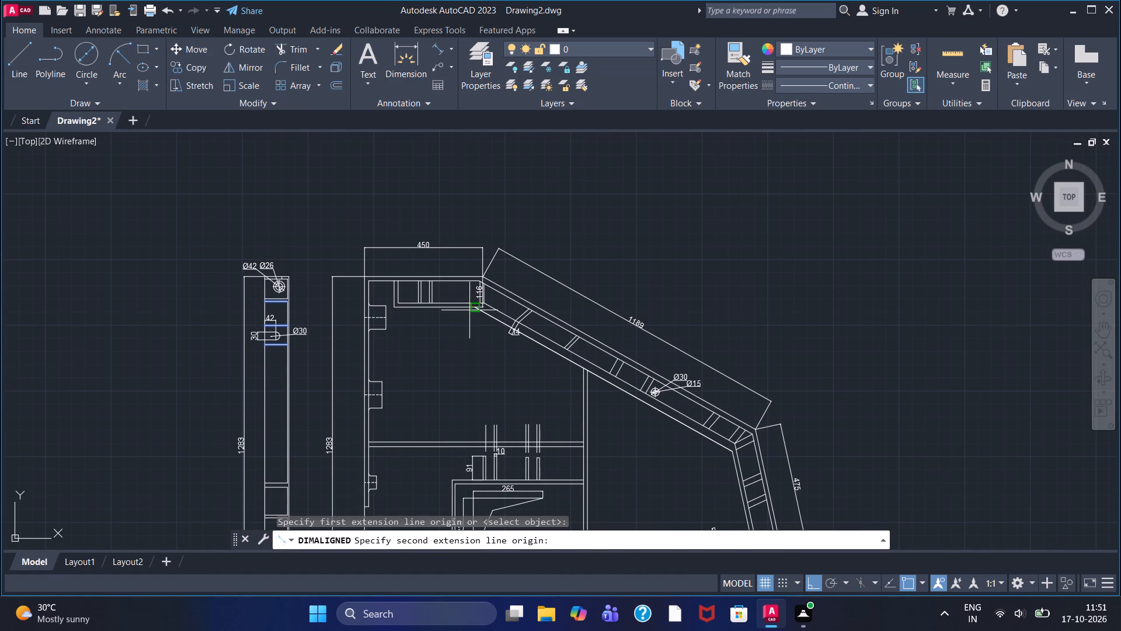
click(725, 453)
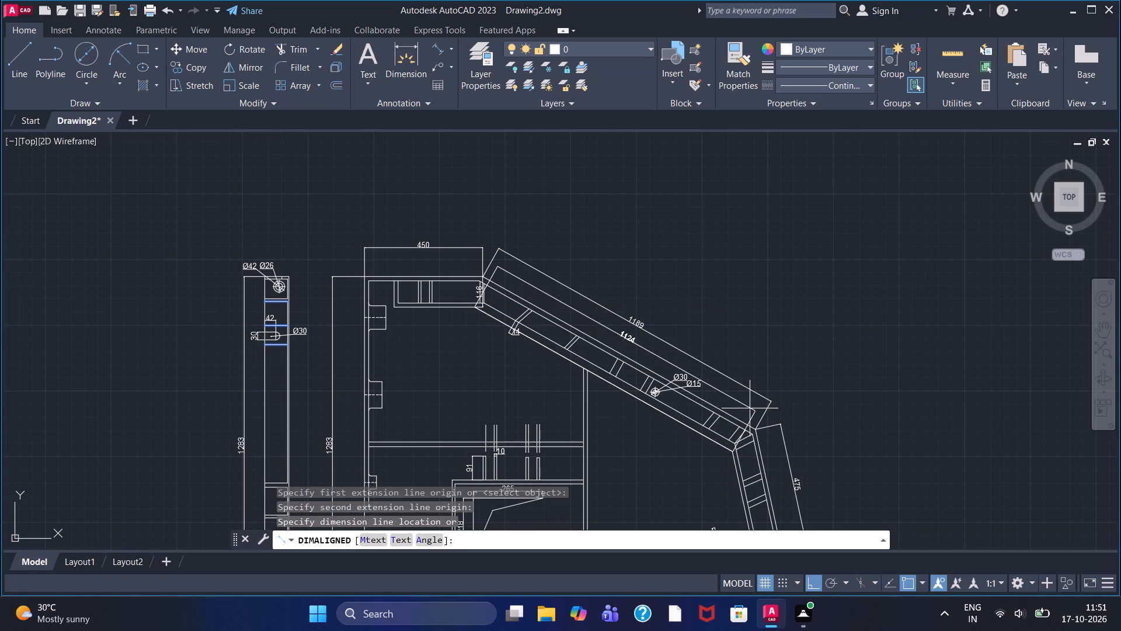
click(751, 406)
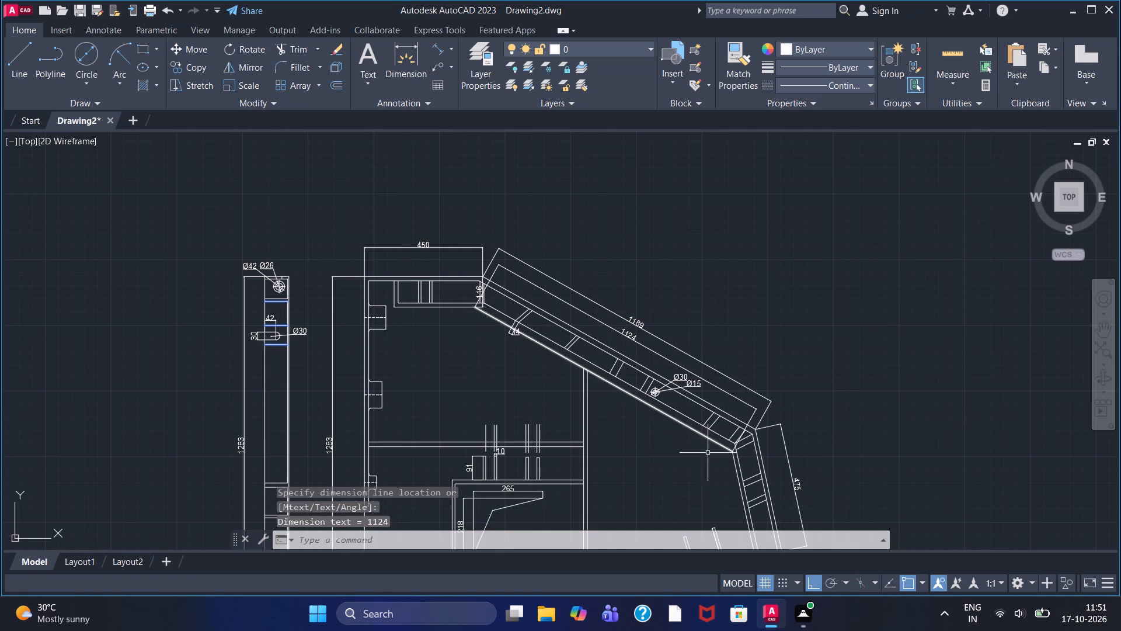
Add an aligned dimension for the inner edge of the steep flange, placed between the flange and its outer-edge dimension.
middle_drag(670, 473, 657, 423)
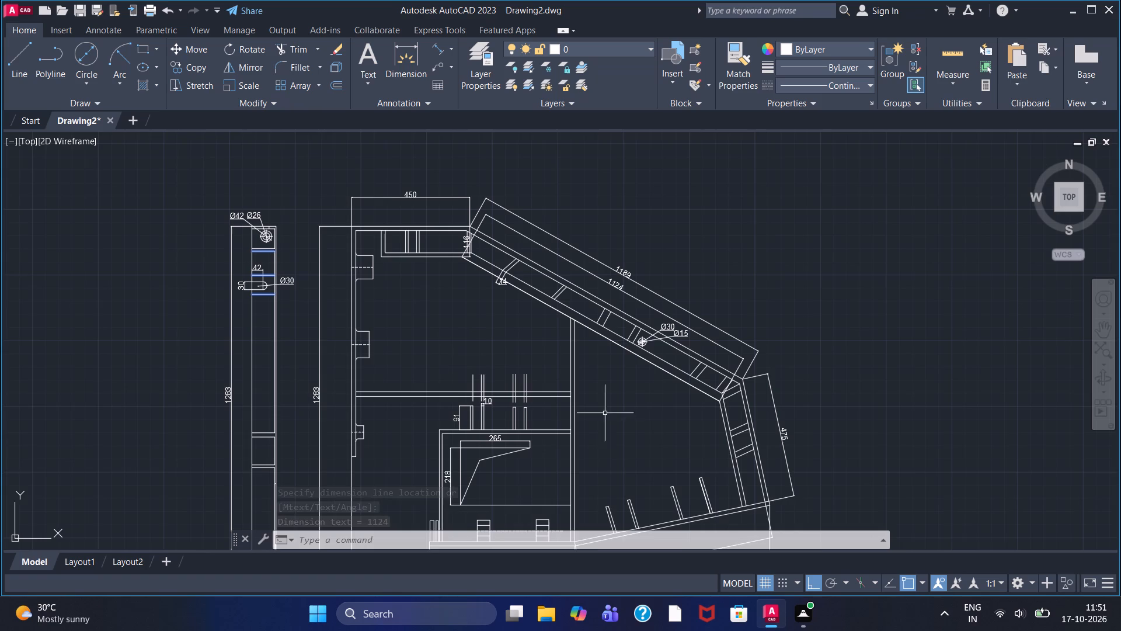
middle_drag(609, 412, 610, 364)
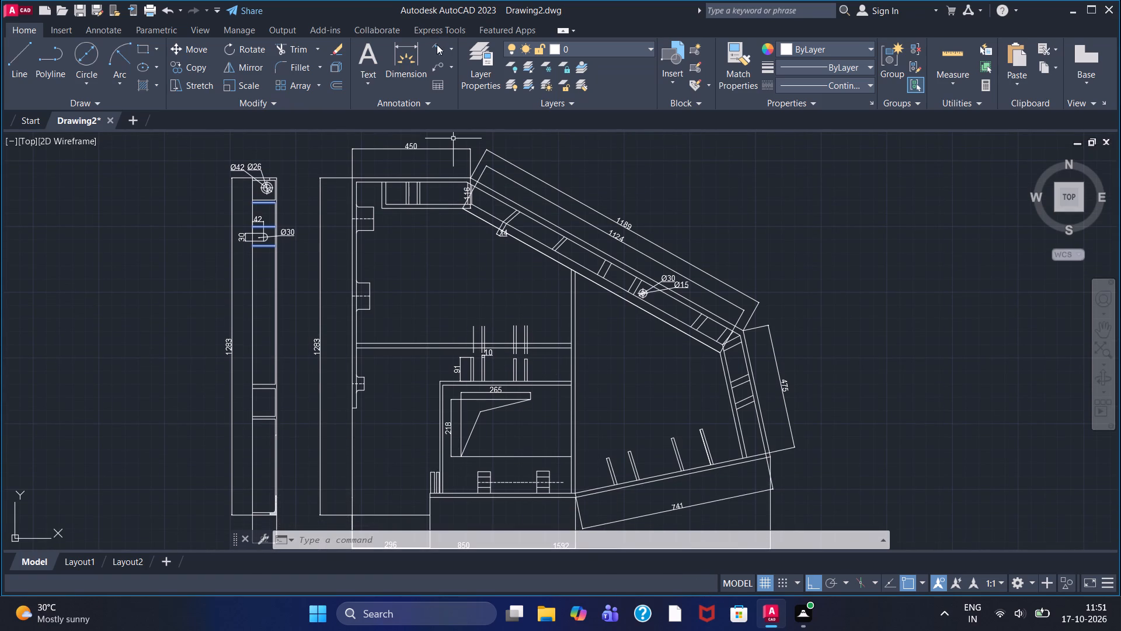
click(437, 44)
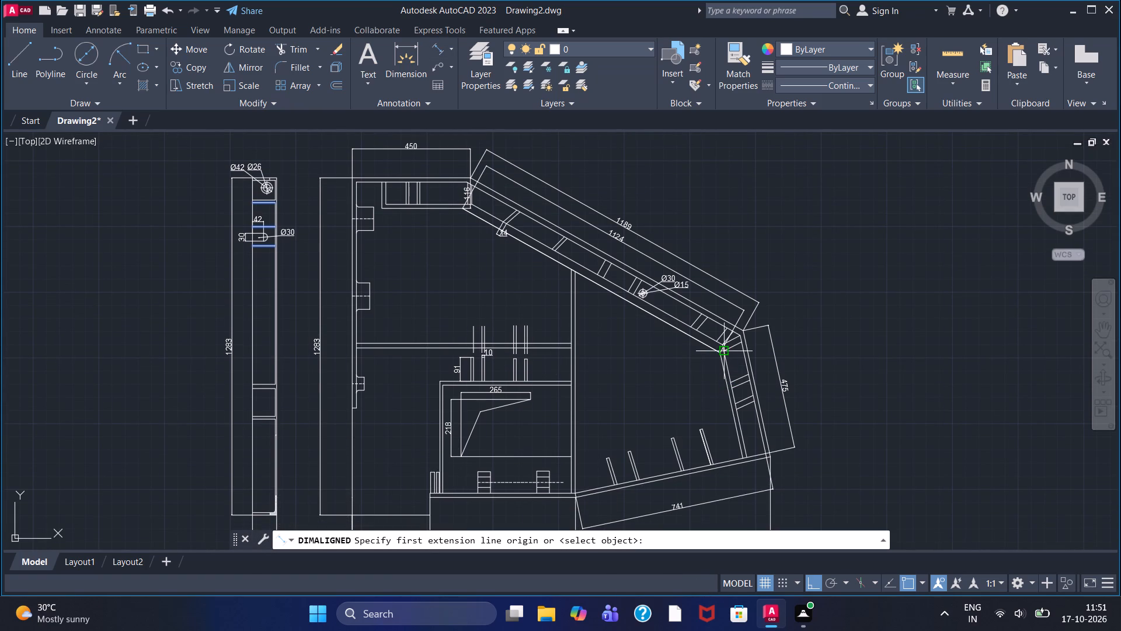
click(717, 356)
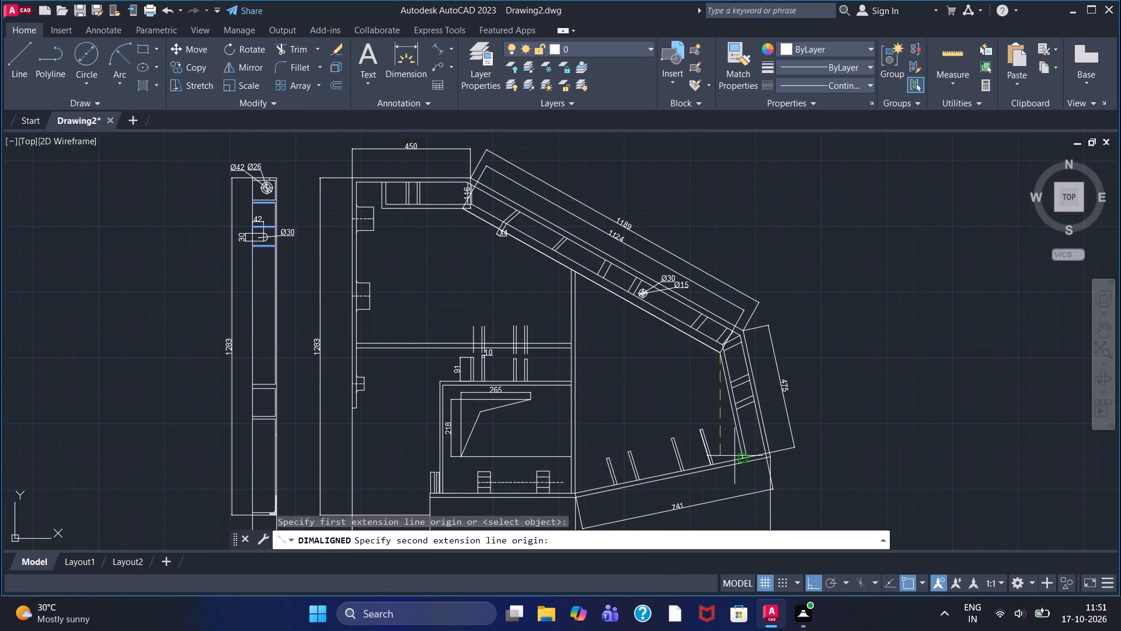
click(734, 456)
click(778, 435)
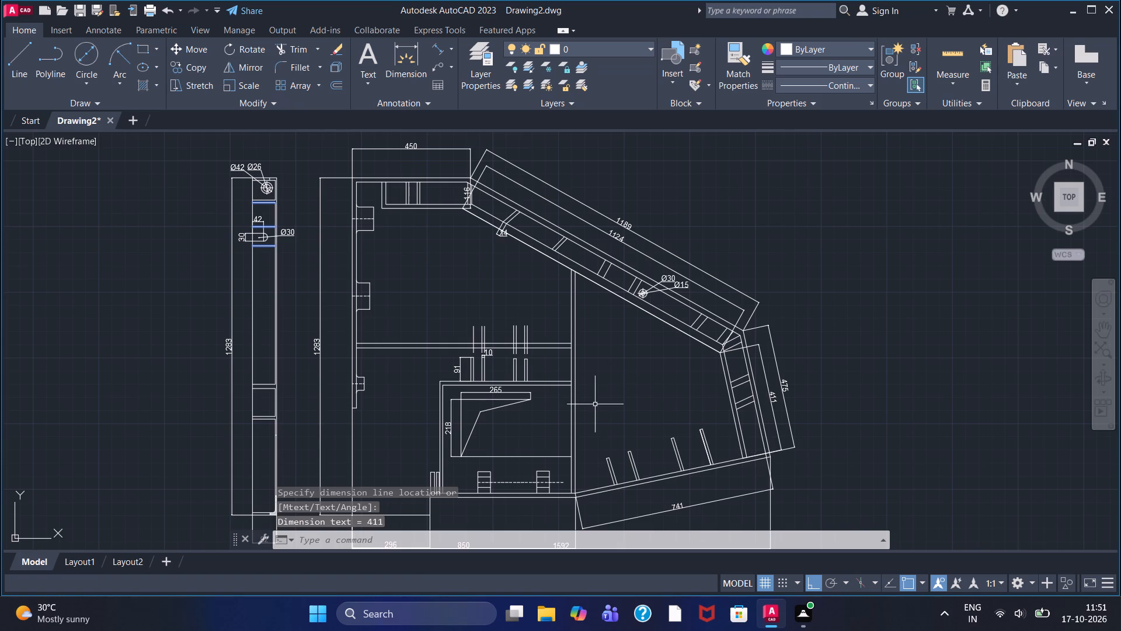
Add an aligned dimension for the bottom sloping flange up to the steep flange's outer edge, placed below the flange's existing aligned dimension.
middle_drag(614, 394, 598, 283)
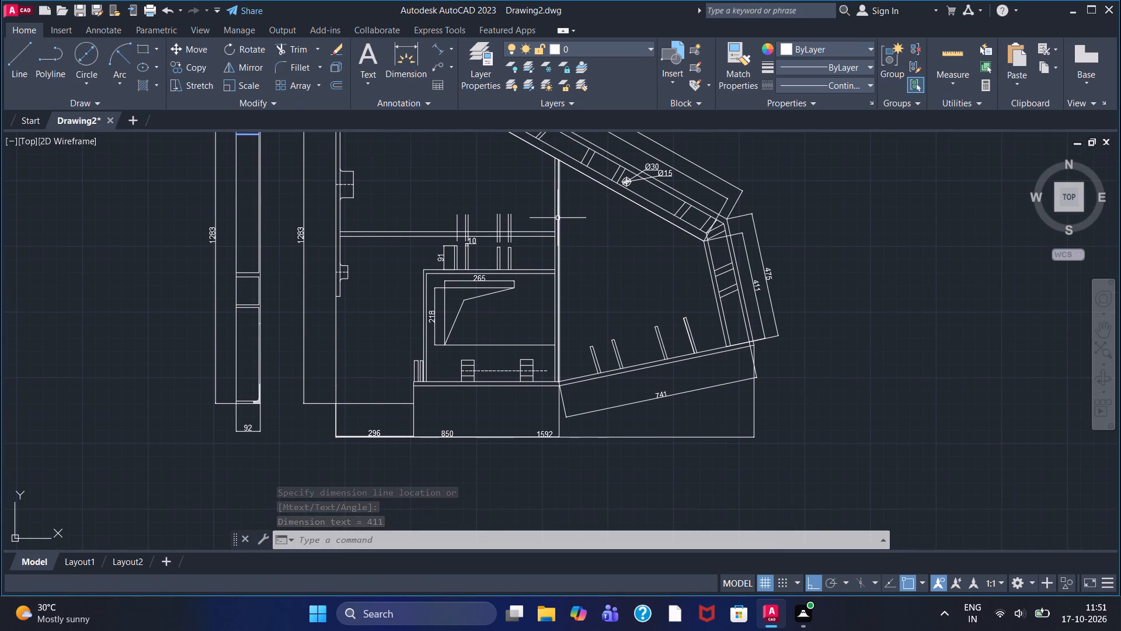
click(434, 51)
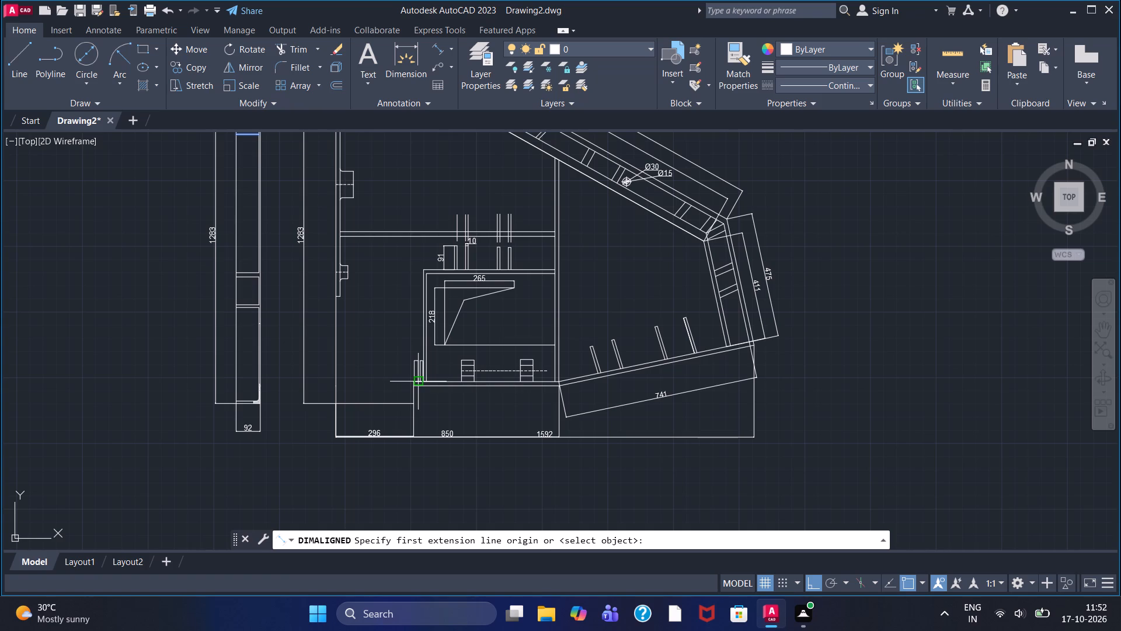
click(560, 380)
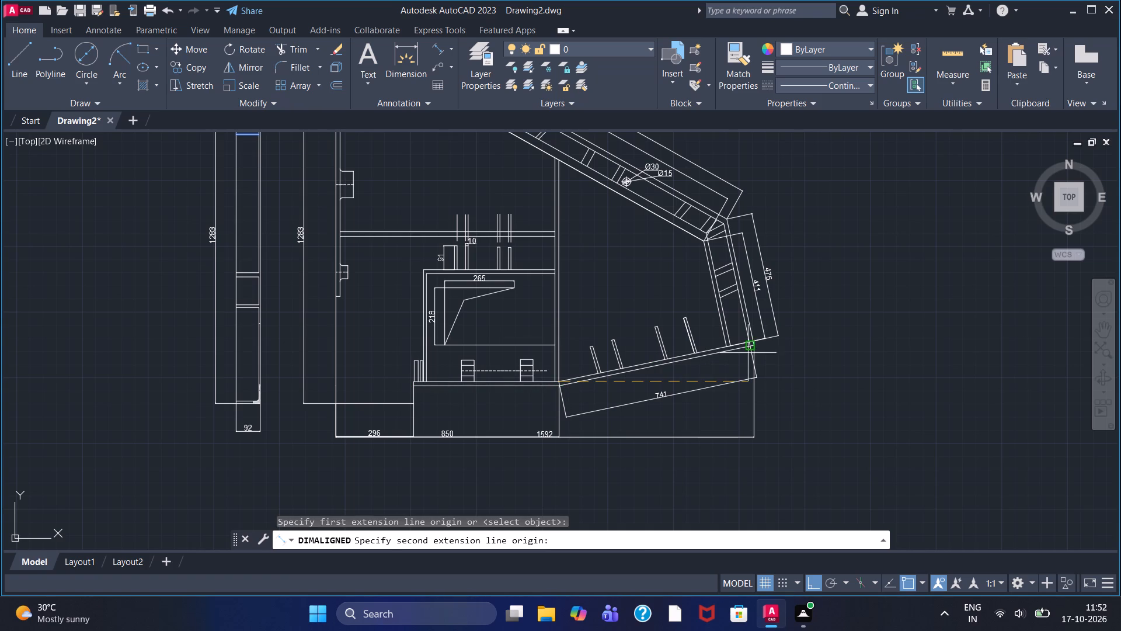
scroll(747, 339, up, 4)
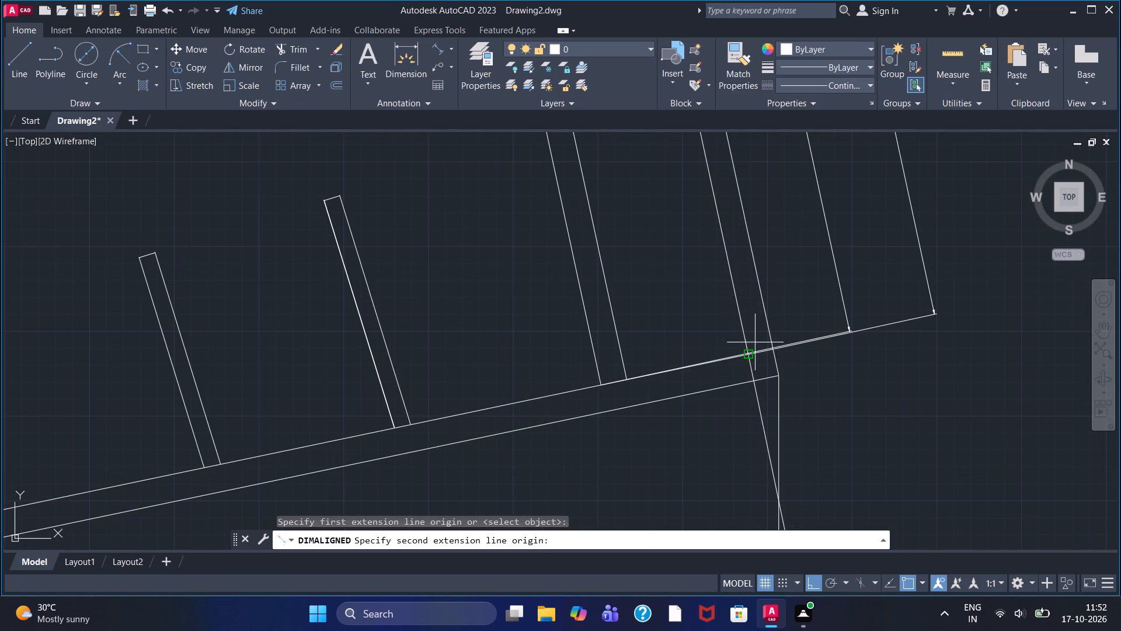
click(766, 347)
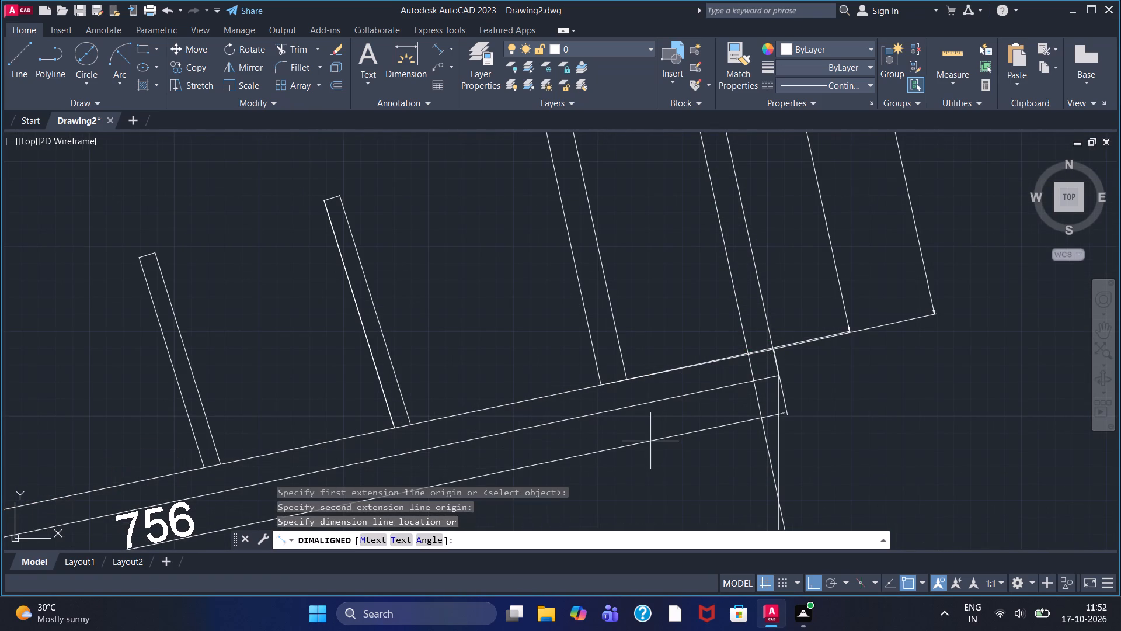
scroll(650, 441, down, 2)
middle_drag(633, 449, 646, 339)
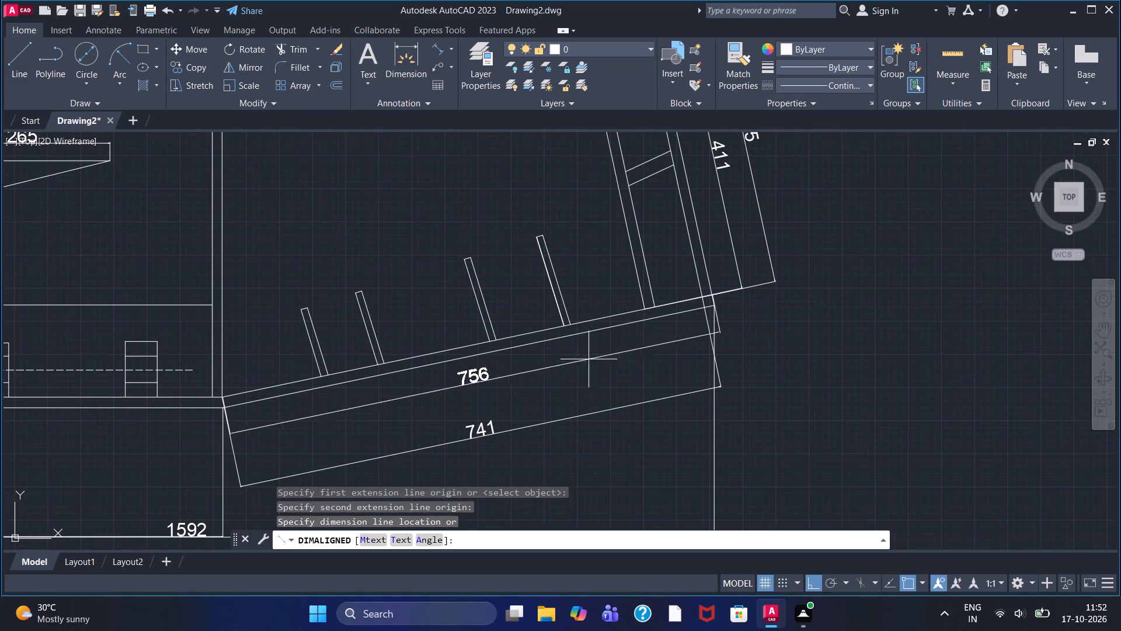
click(560, 454)
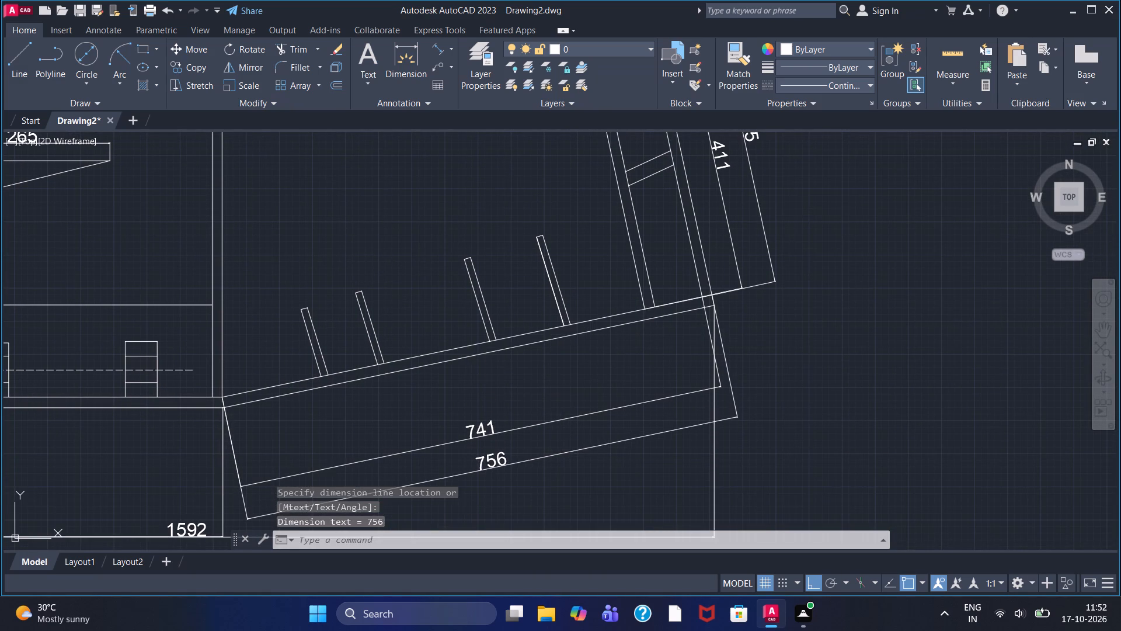
Add a vertical linear dimension for the height of the middle boss on the plan's vertical plate, placed to its right.
scroll(610, 338, down, 1)
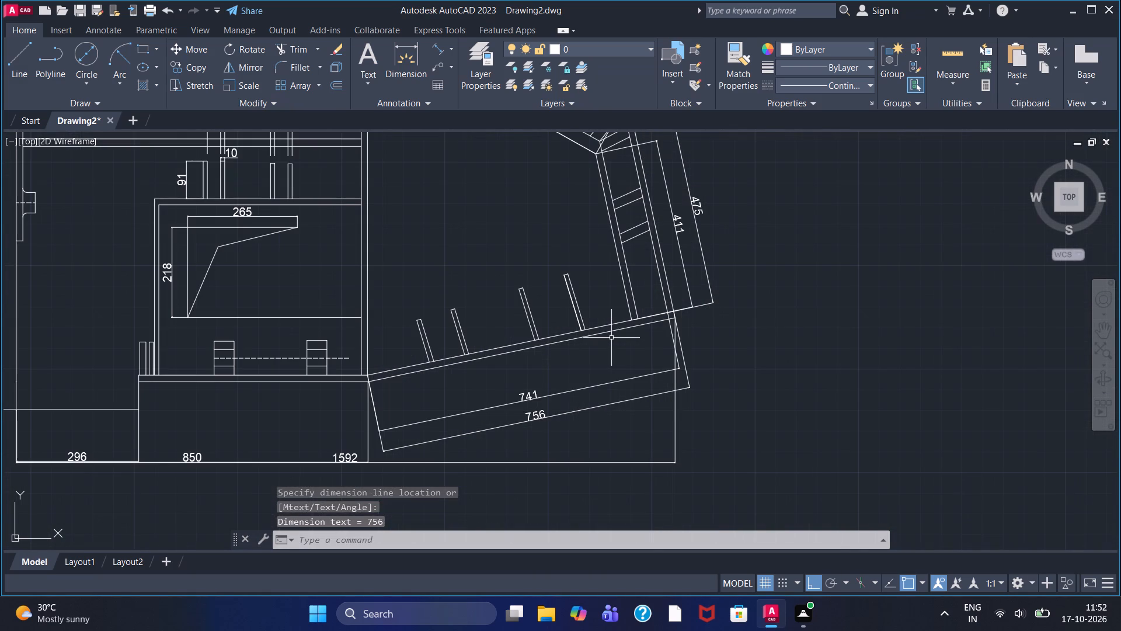
scroll(611, 338, down, 1)
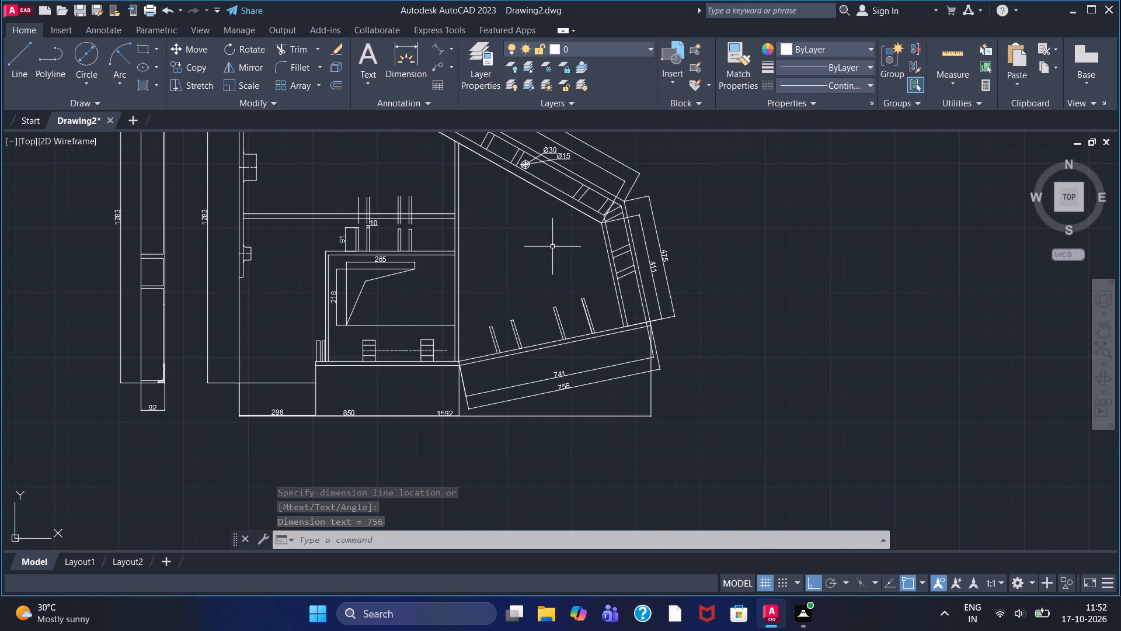
middle_drag(552, 247, 537, 311)
scroll(537, 311, down, 1)
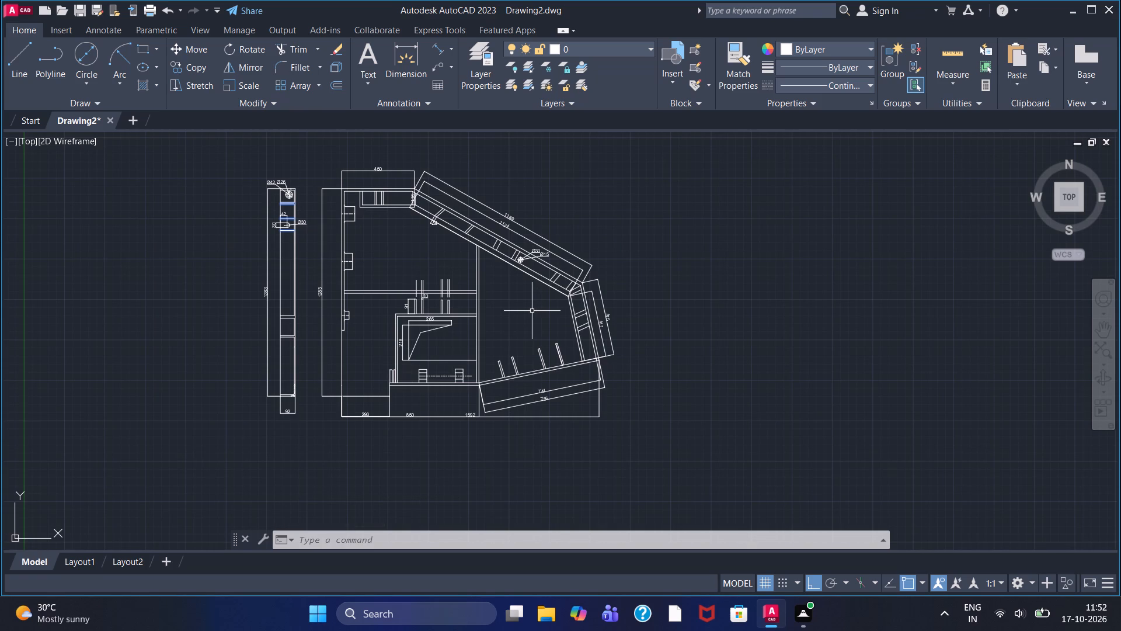
middle_drag(510, 310, 487, 348)
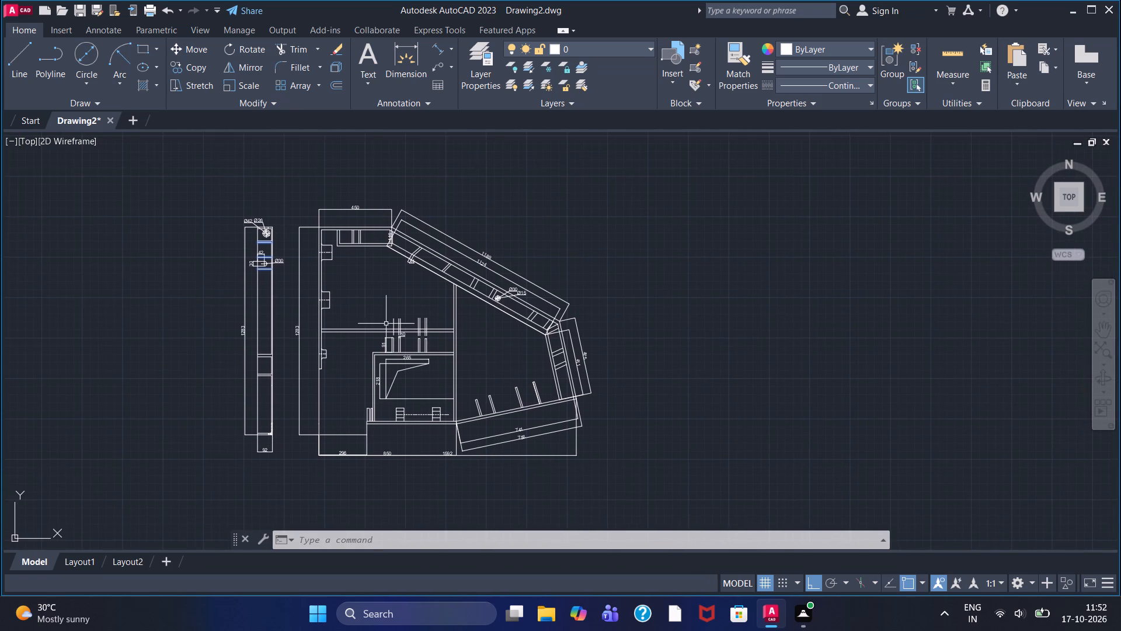
scroll(386, 324, up, 2)
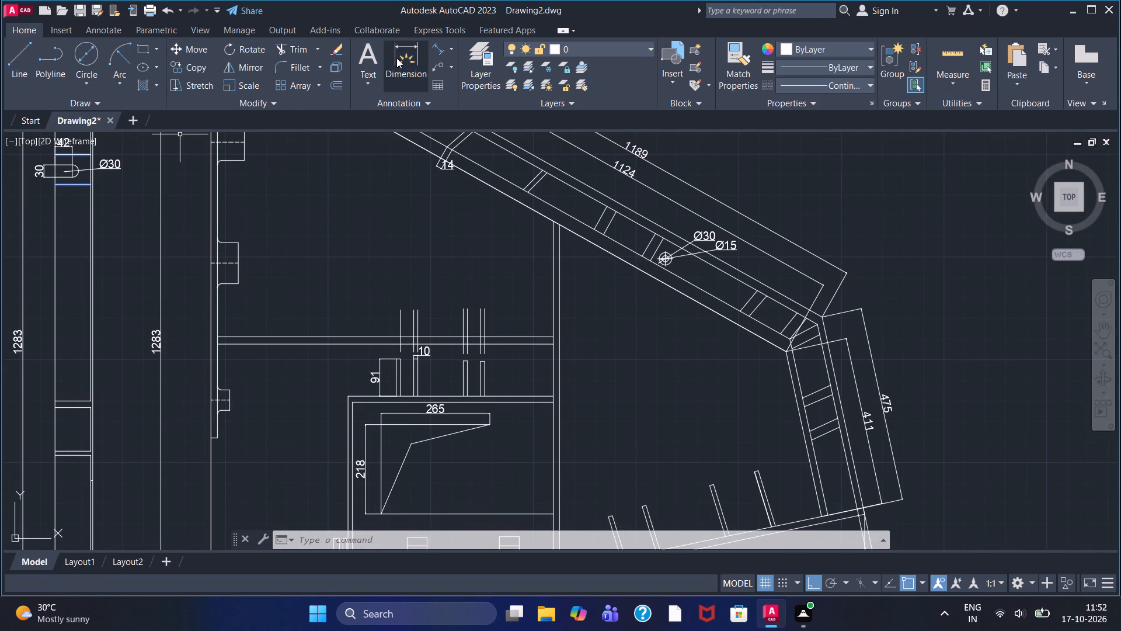
click(433, 48)
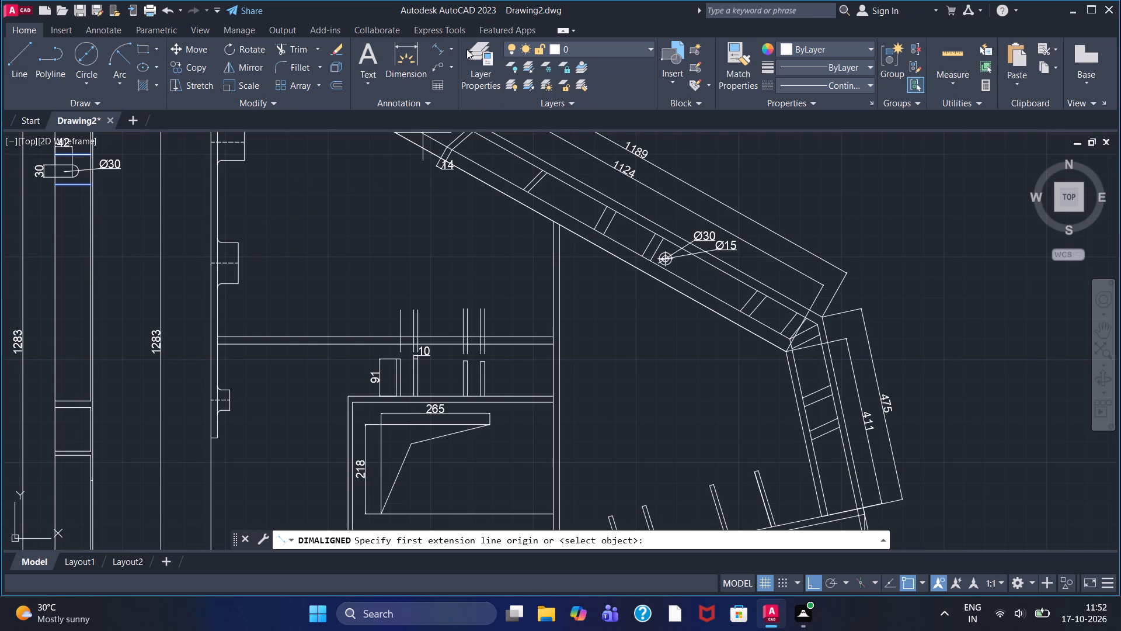
click(447, 52)
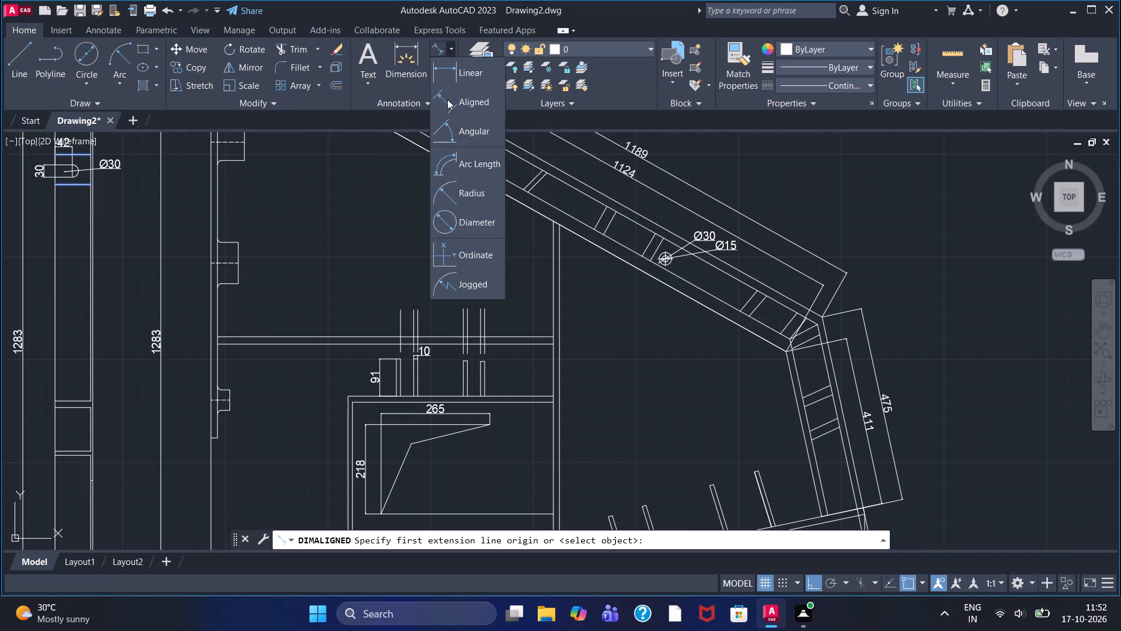
click(461, 79)
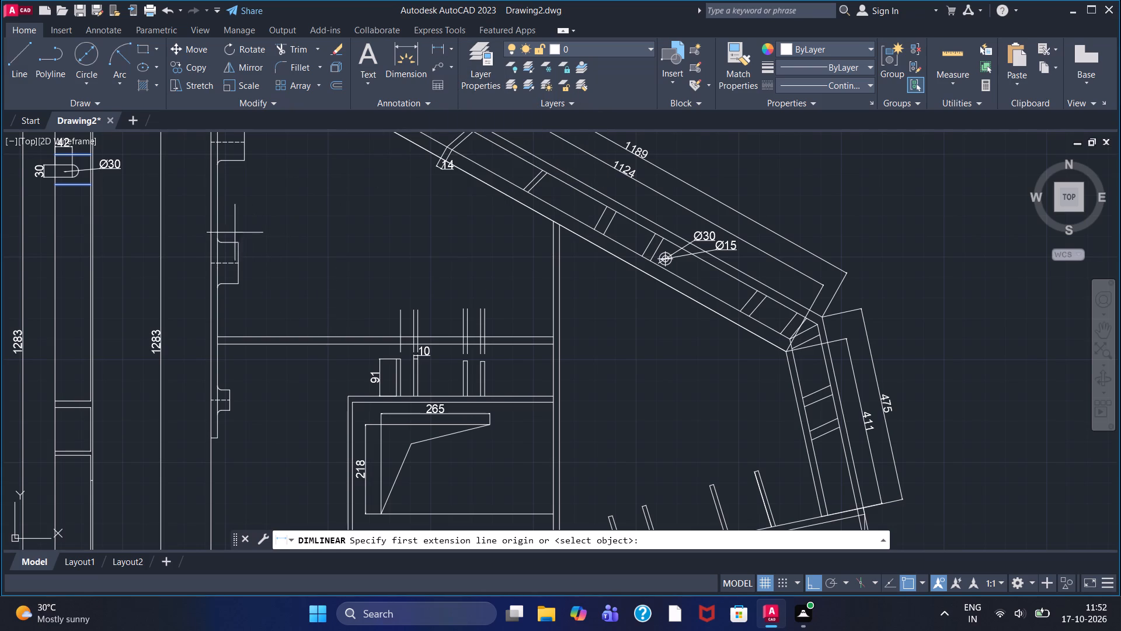
click(240, 240)
click(239, 281)
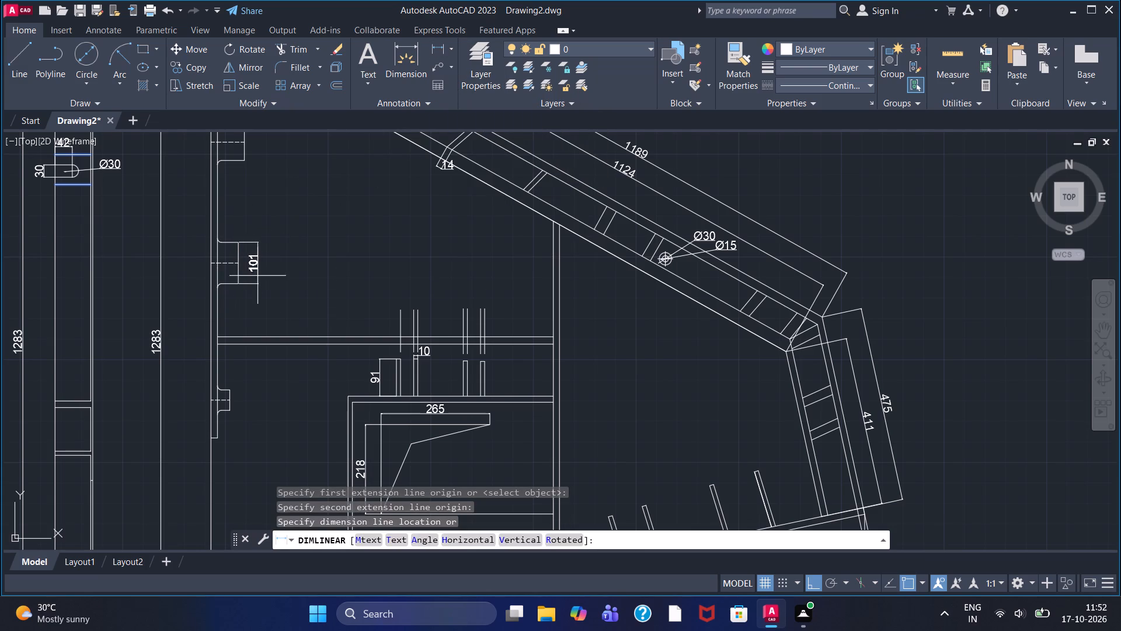
click(271, 269)
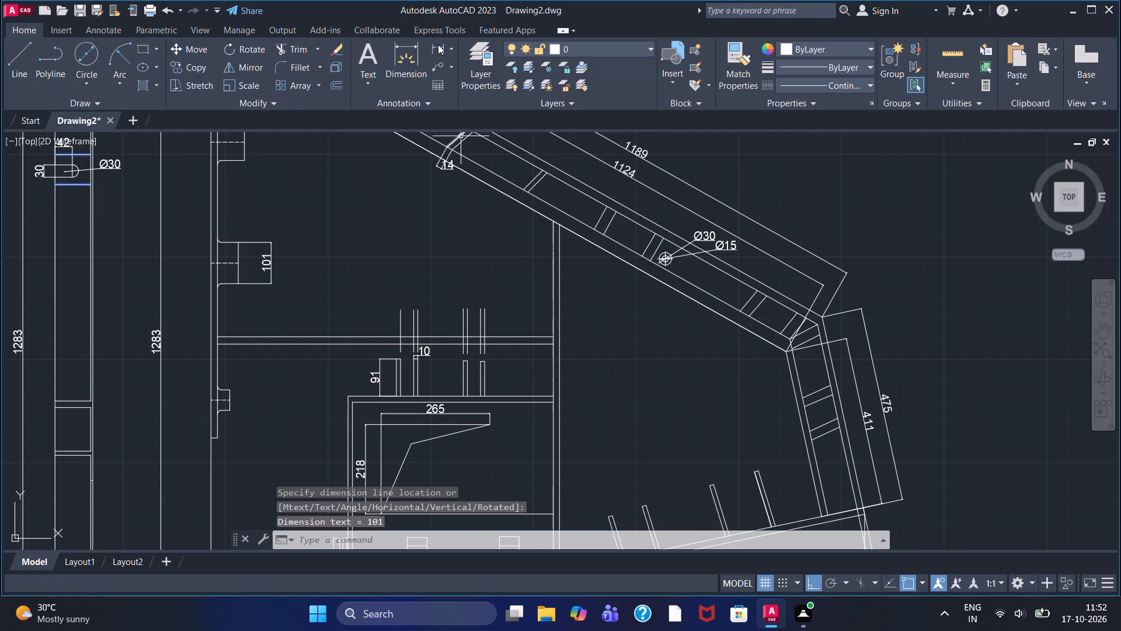
Add a vertical linear dimension for the height of the lowest boss on the plan's vertical plate, placed to its right.
click(438, 44)
click(229, 390)
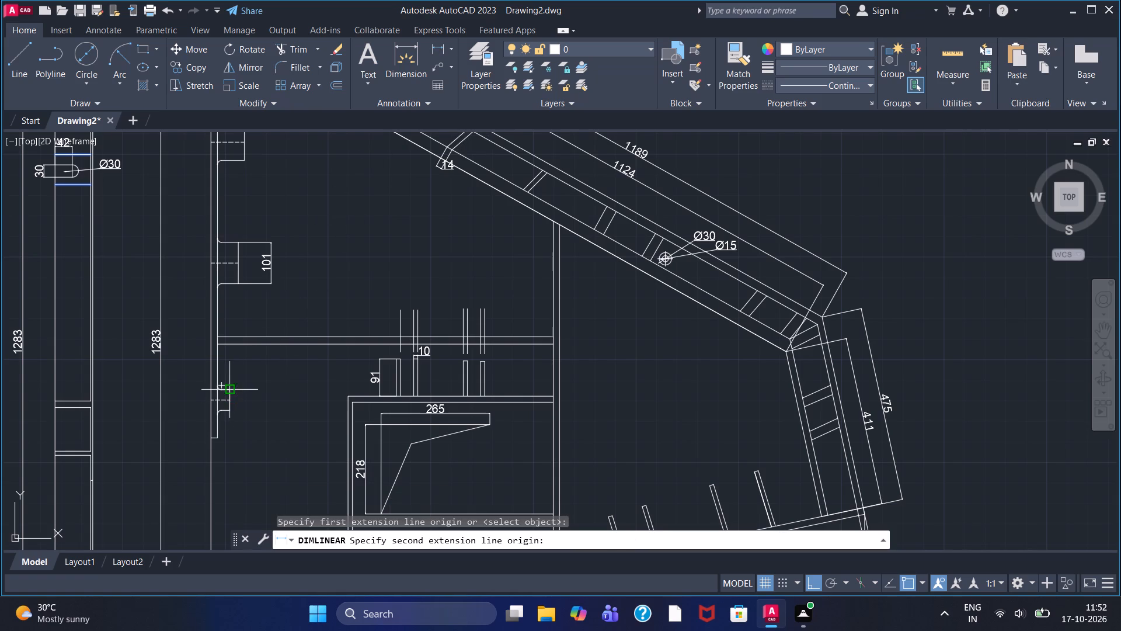
click(228, 411)
click(246, 408)
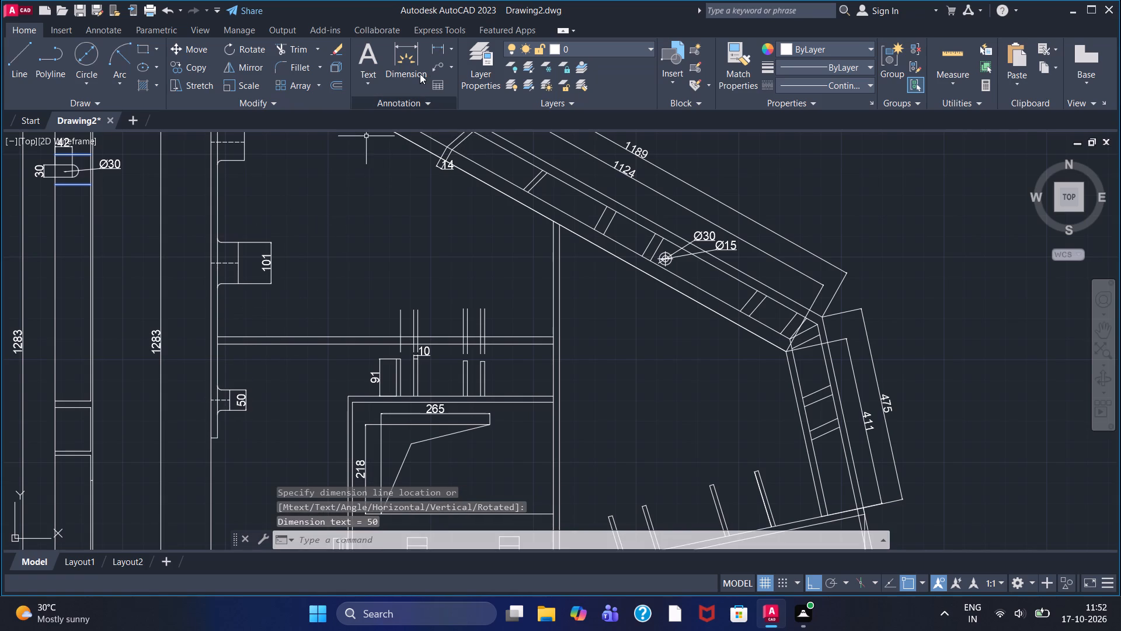
Add a vertical linear dimension for the height of the uppermost boss on the plan's vertical plate, placed to its right.
click(441, 53)
middle_drag(353, 187, 346, 324)
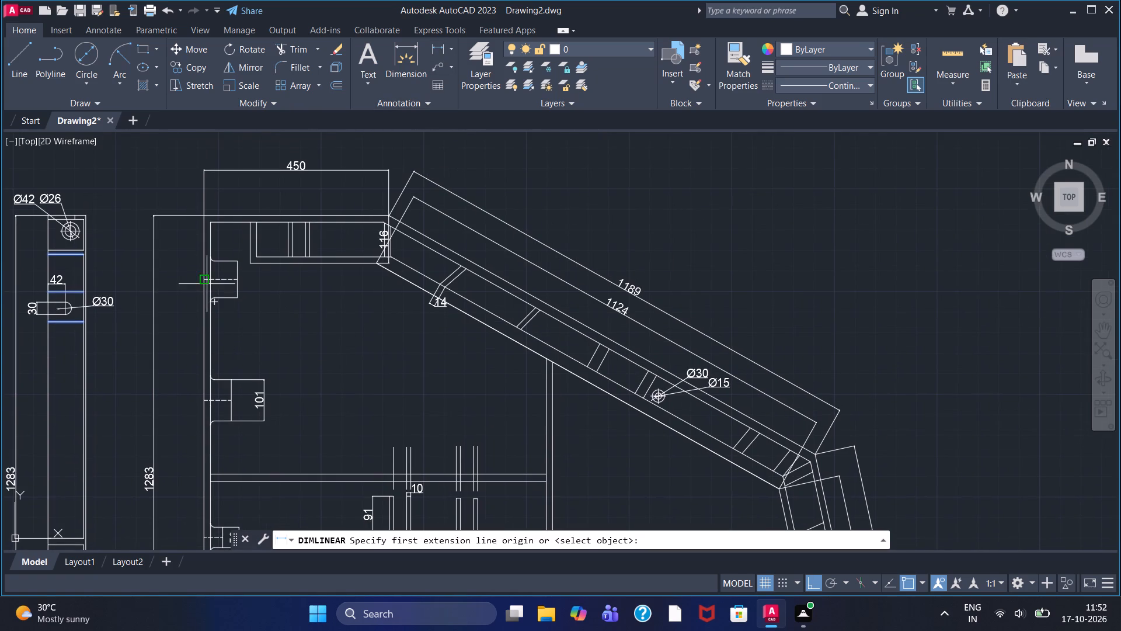
click(239, 260)
click(233, 295)
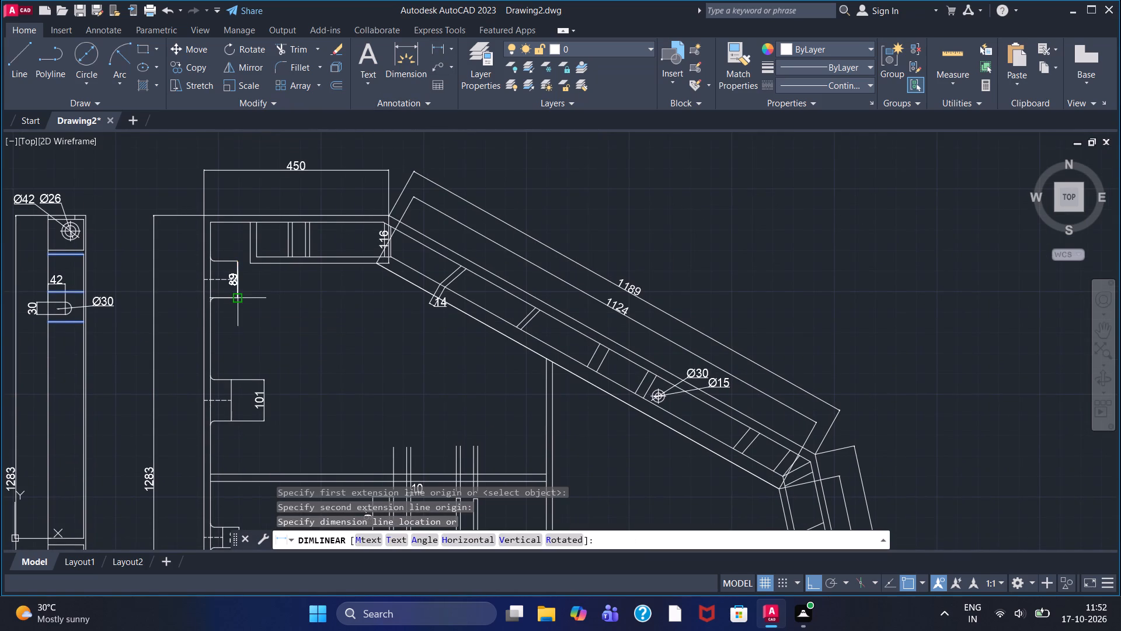
click(259, 296)
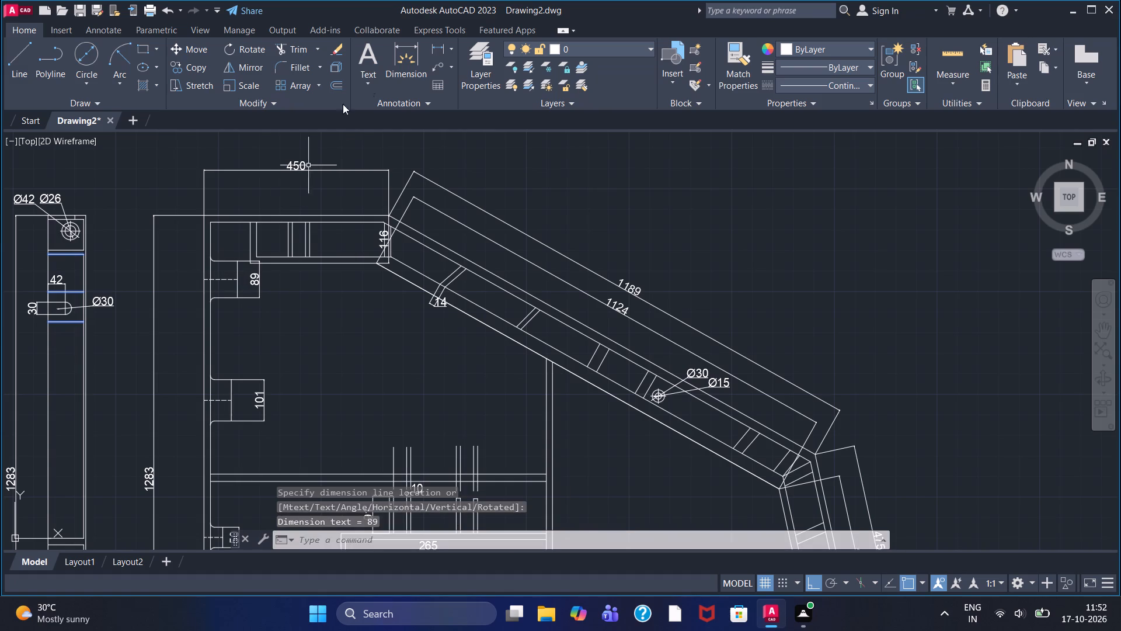
Add a radius dimension to the fillet below the uppermost boss, with its text placed to the left of the vertical plate.
click(452, 47)
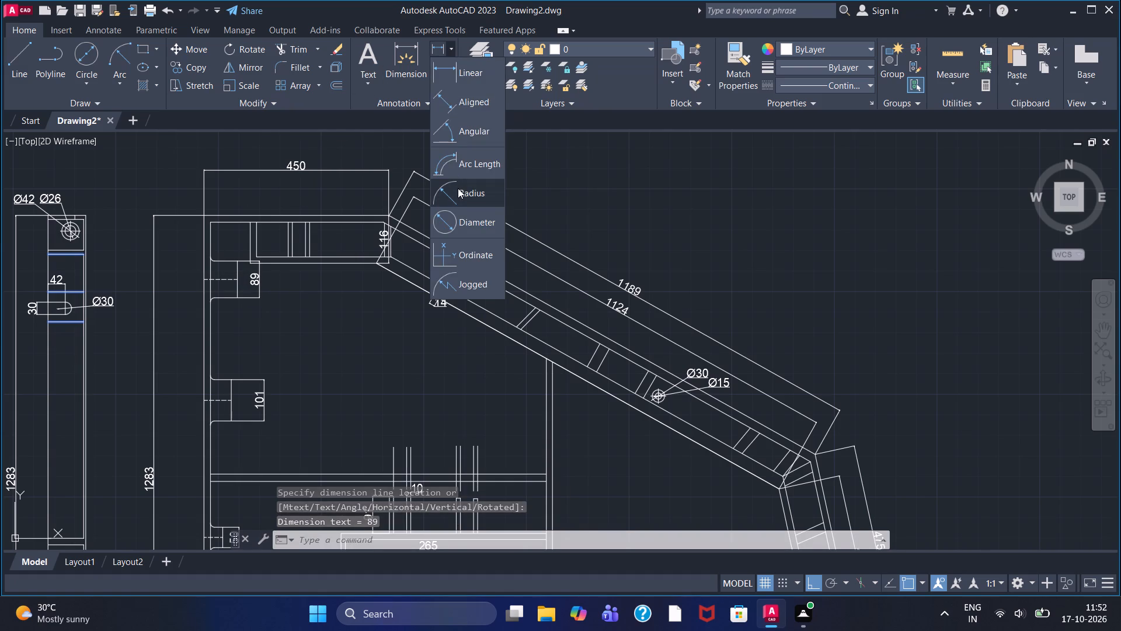
click(458, 188)
scroll(192, 301, up, 2)
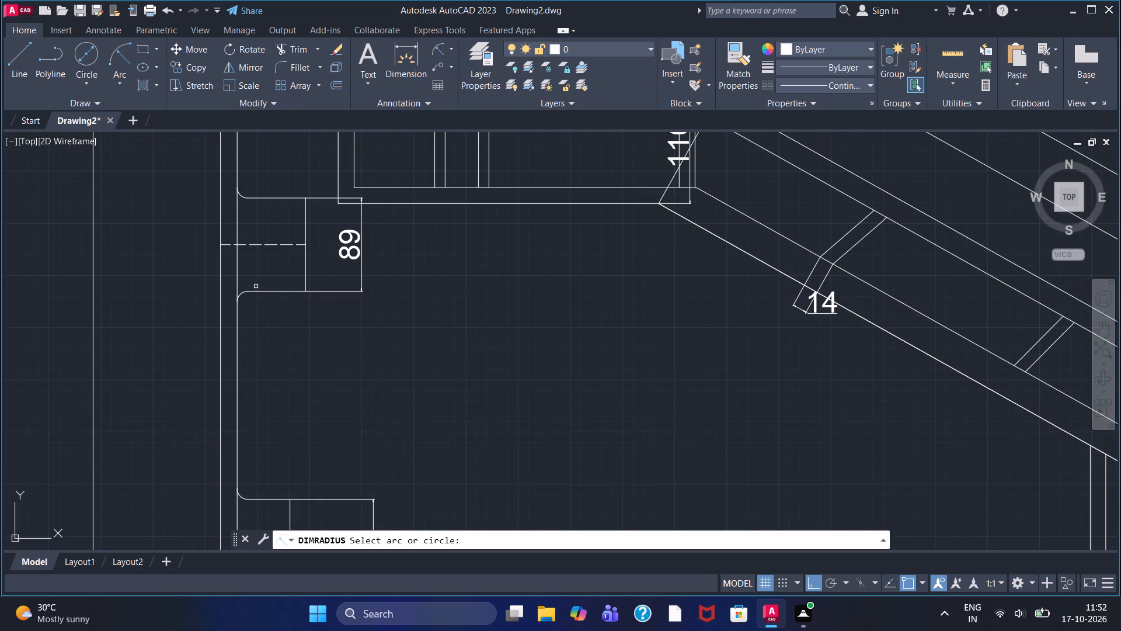
click(243, 294)
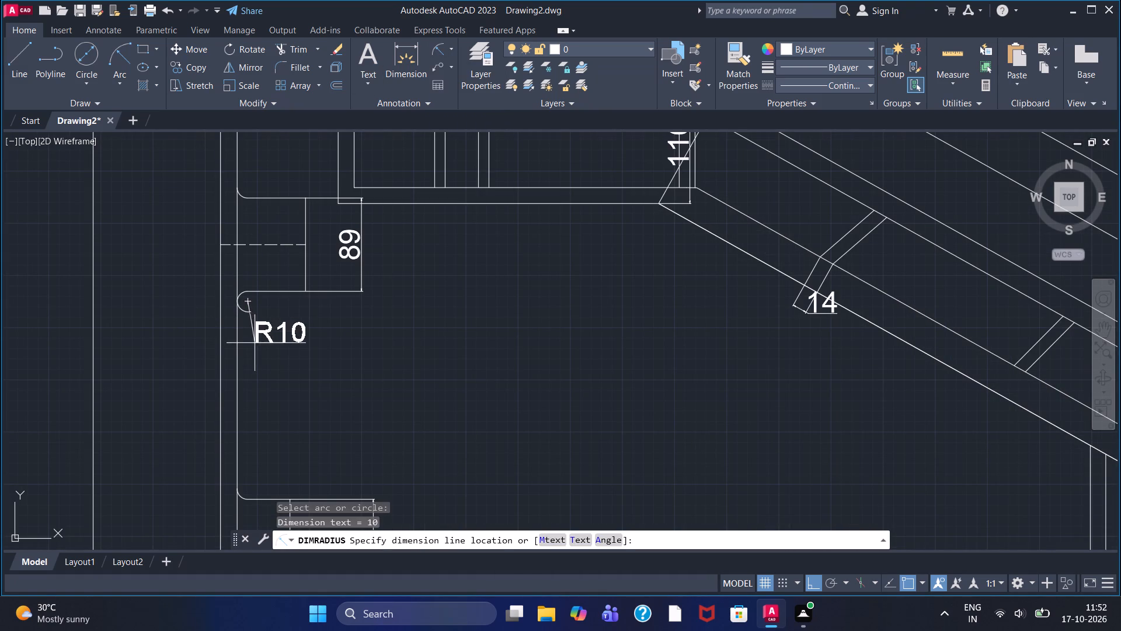
click(184, 256)
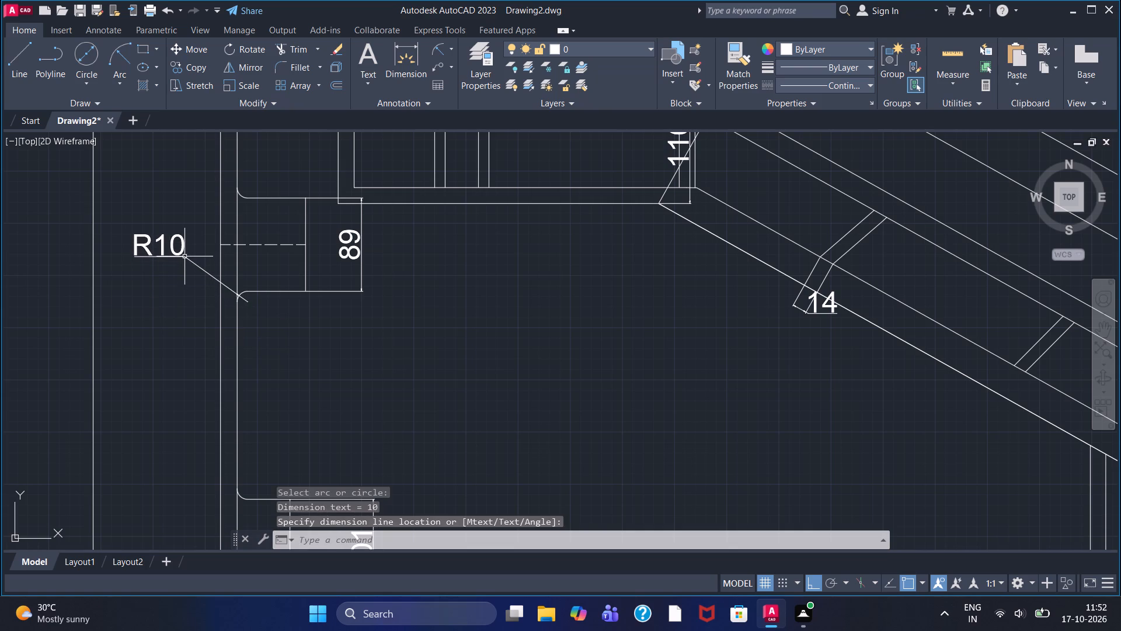
Add a horizontal linear dimension for the top flange's inner edge, placed between the flange and its overall length dimension.
scroll(311, 262, down, 1)
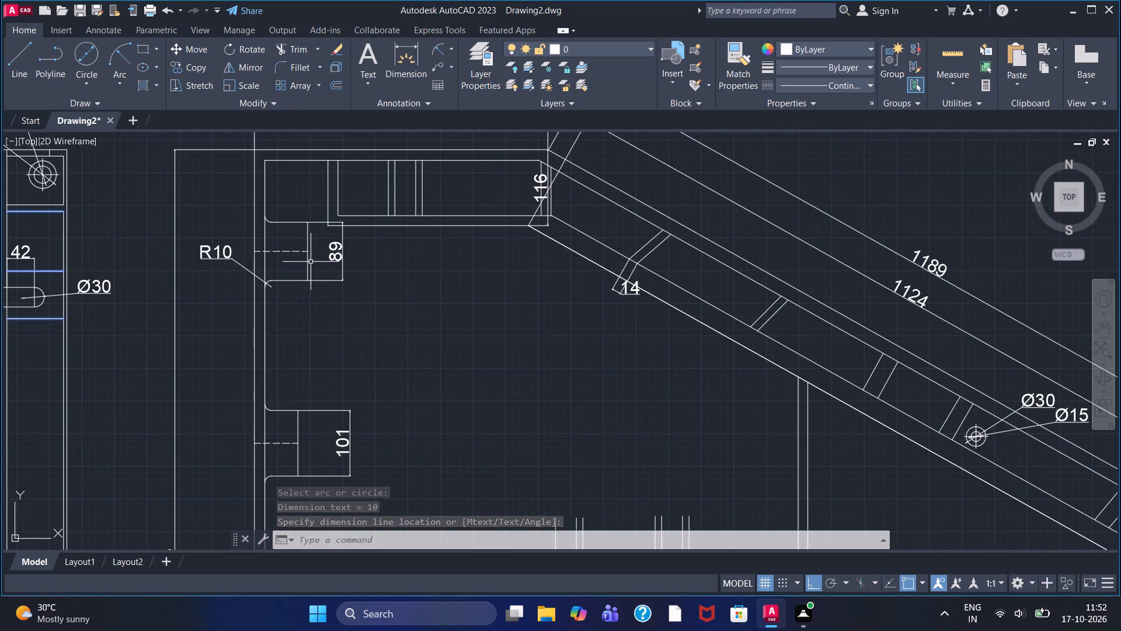
scroll(319, 258, down, 1)
scroll(411, 291, up, 1)
scroll(411, 291, down, 1)
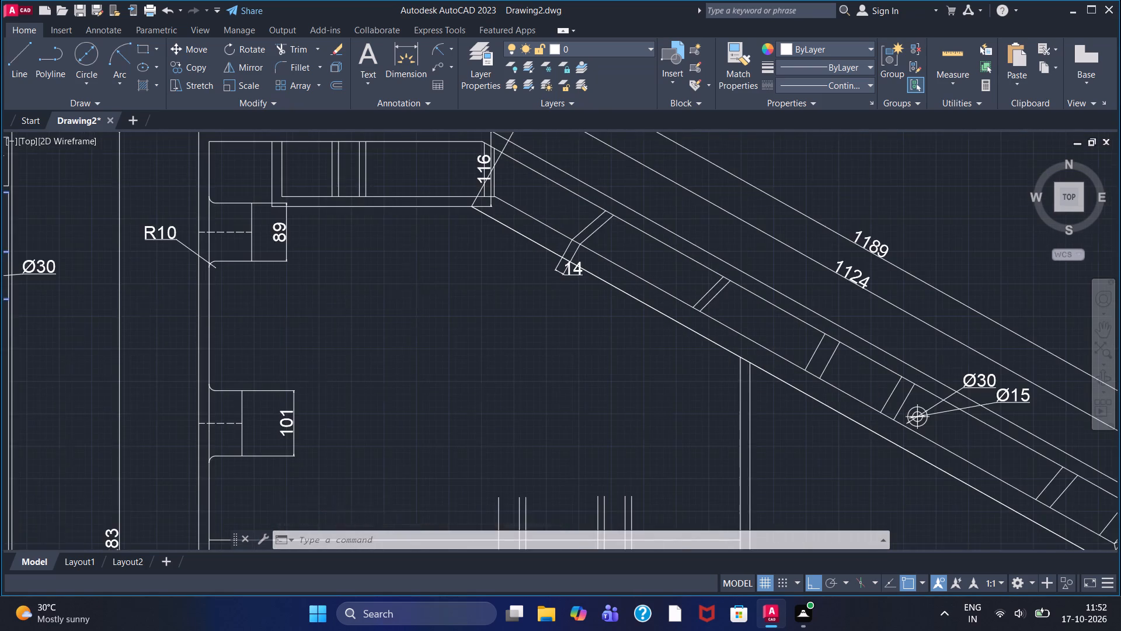
scroll(476, 266, up, 2)
middle_drag(378, 261, 436, 382)
scroll(378, 261, down, 1)
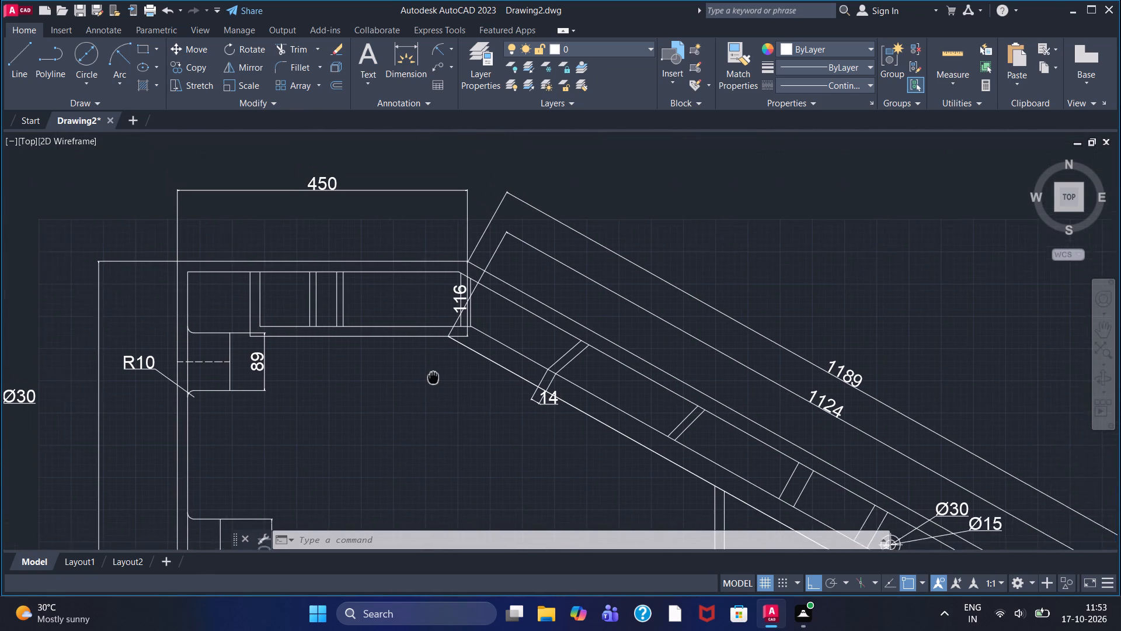
middle_drag(436, 382, 439, 391)
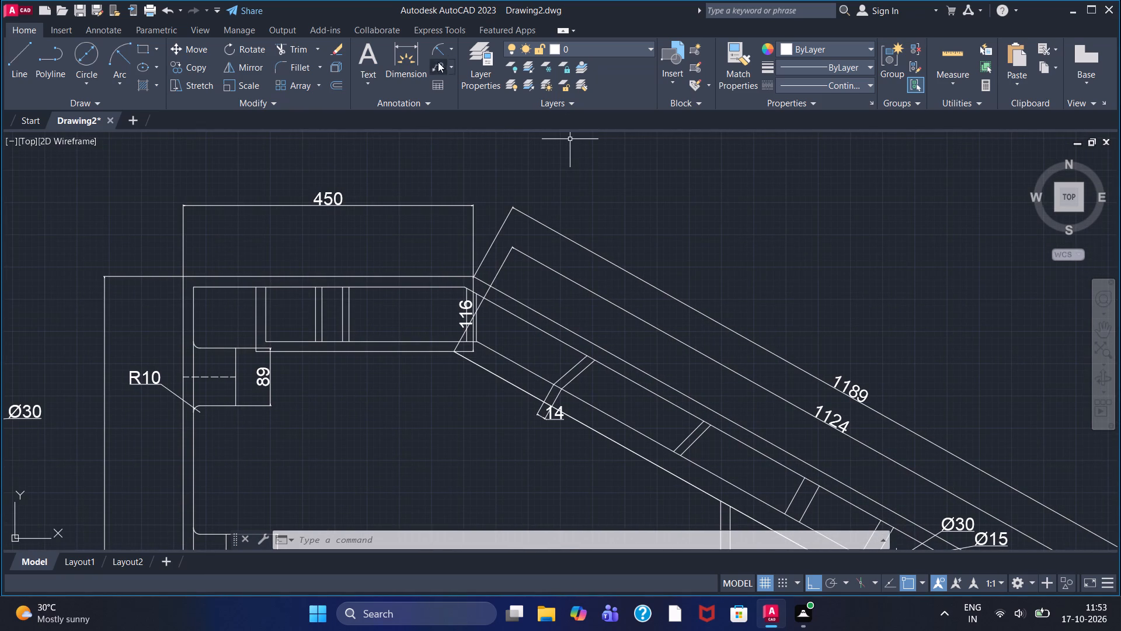
click(453, 53)
click(457, 85)
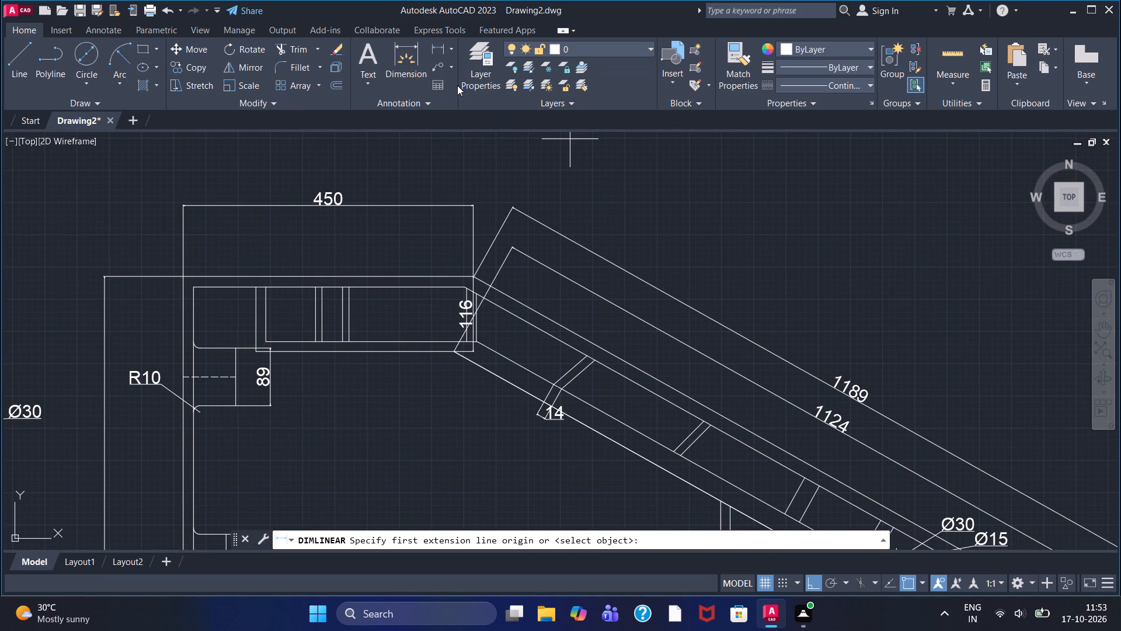
click(464, 287)
click(197, 287)
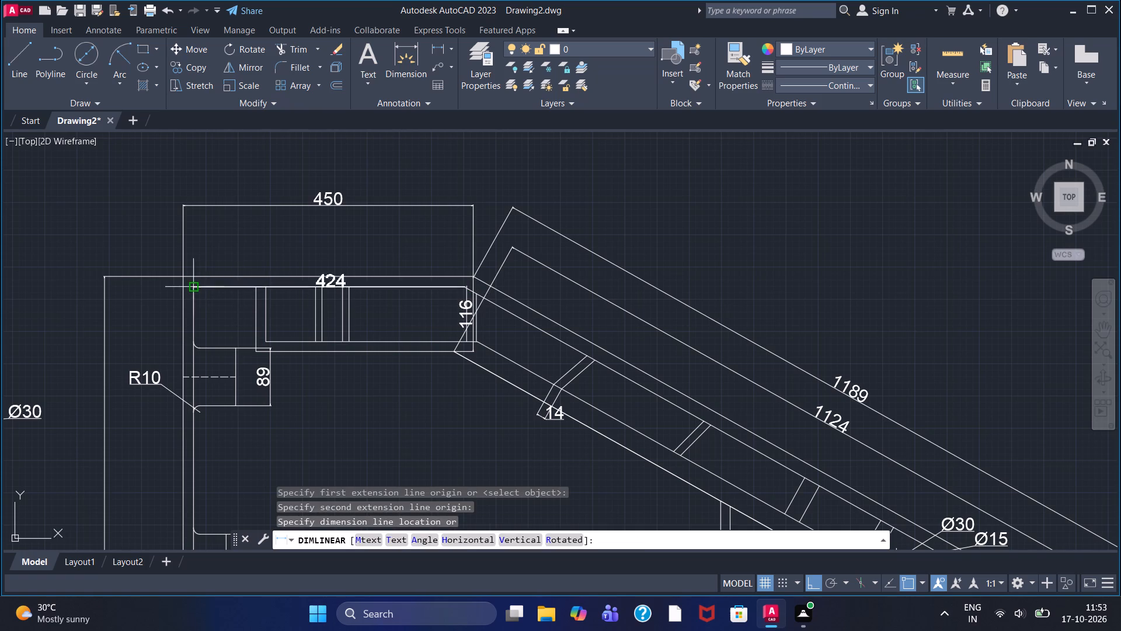
click(236, 233)
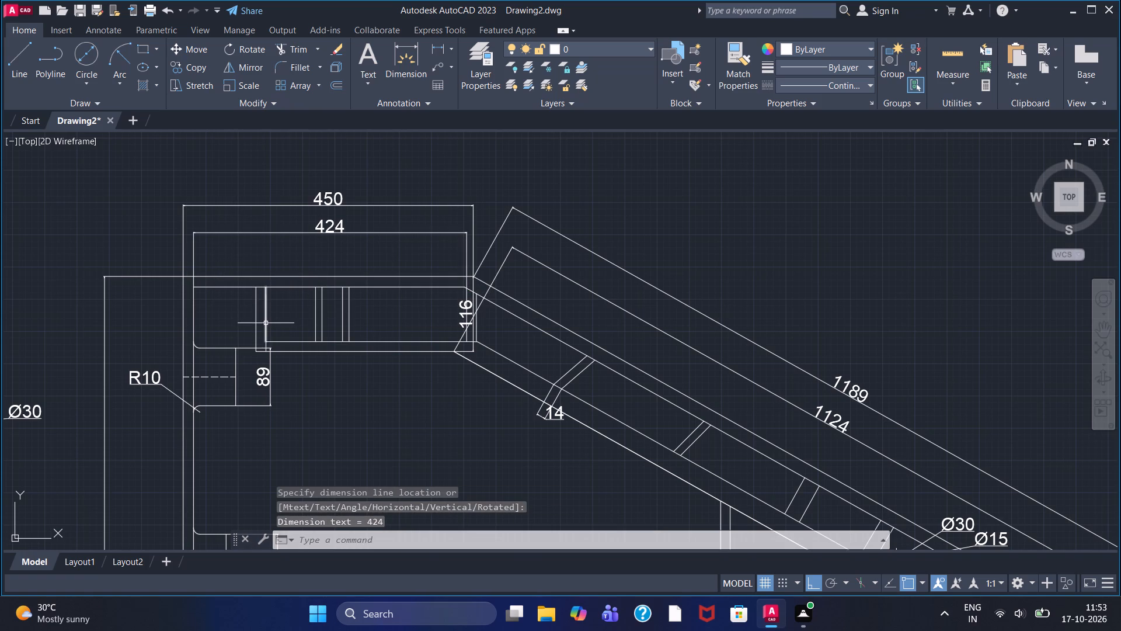
Add a vertical linear dimension between the top flange's inner lines, placed to the left of its ribs.
click(441, 48)
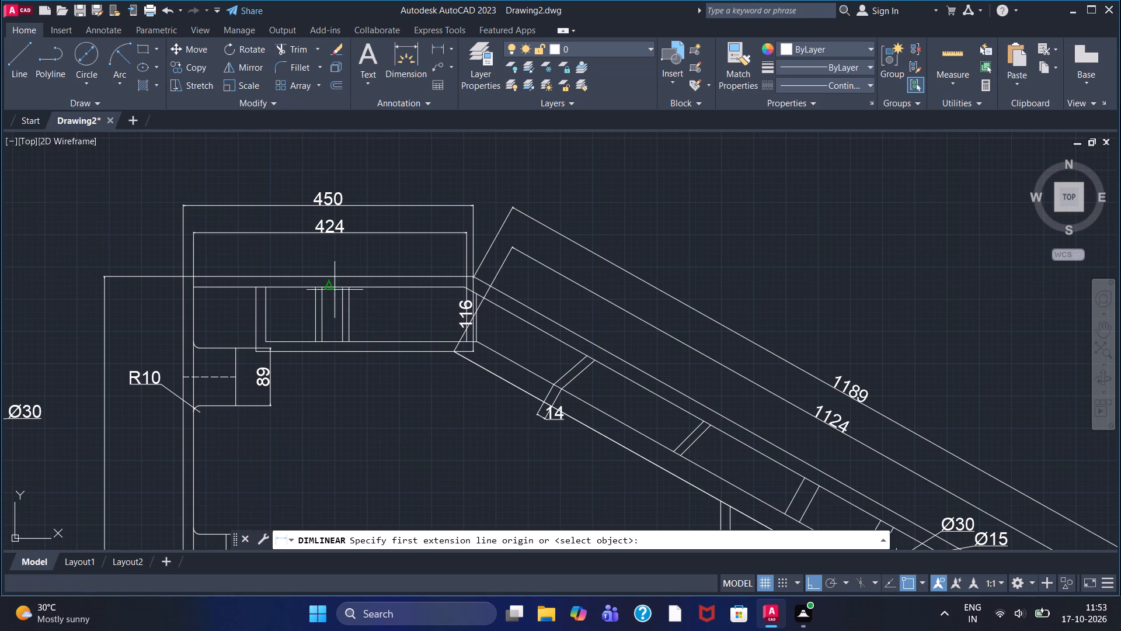
click(328, 290)
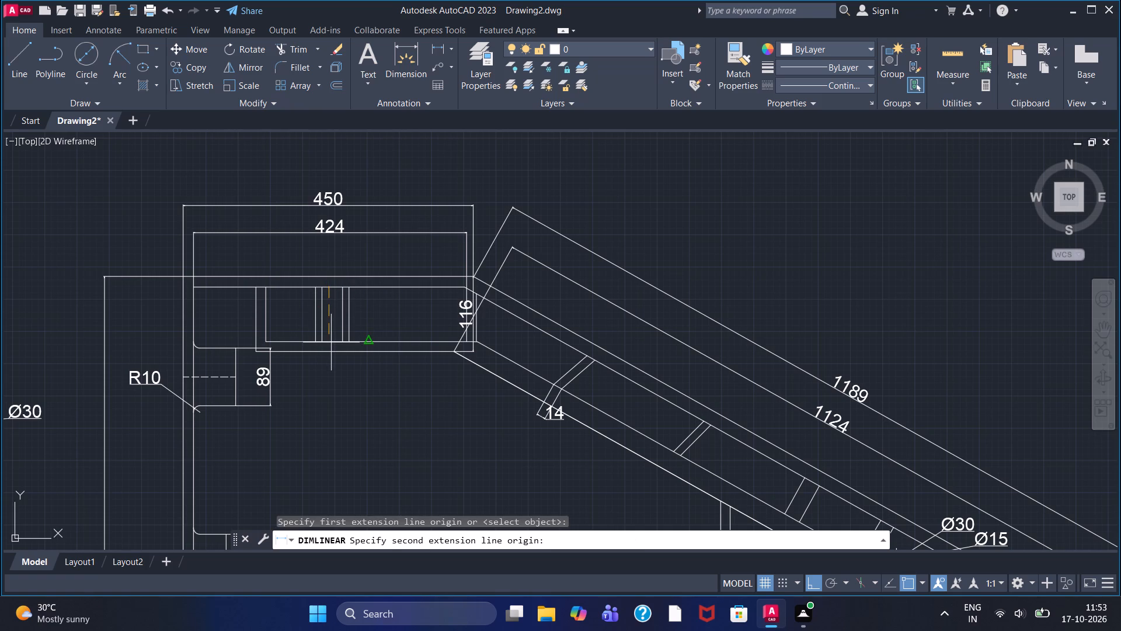
click(369, 341)
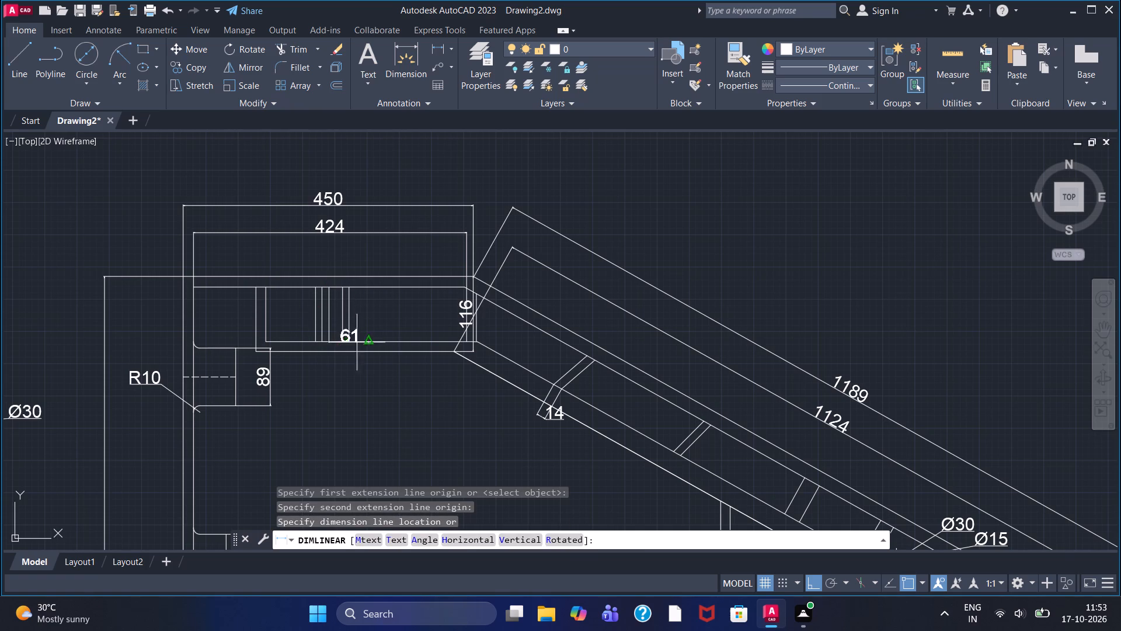
click(234, 331)
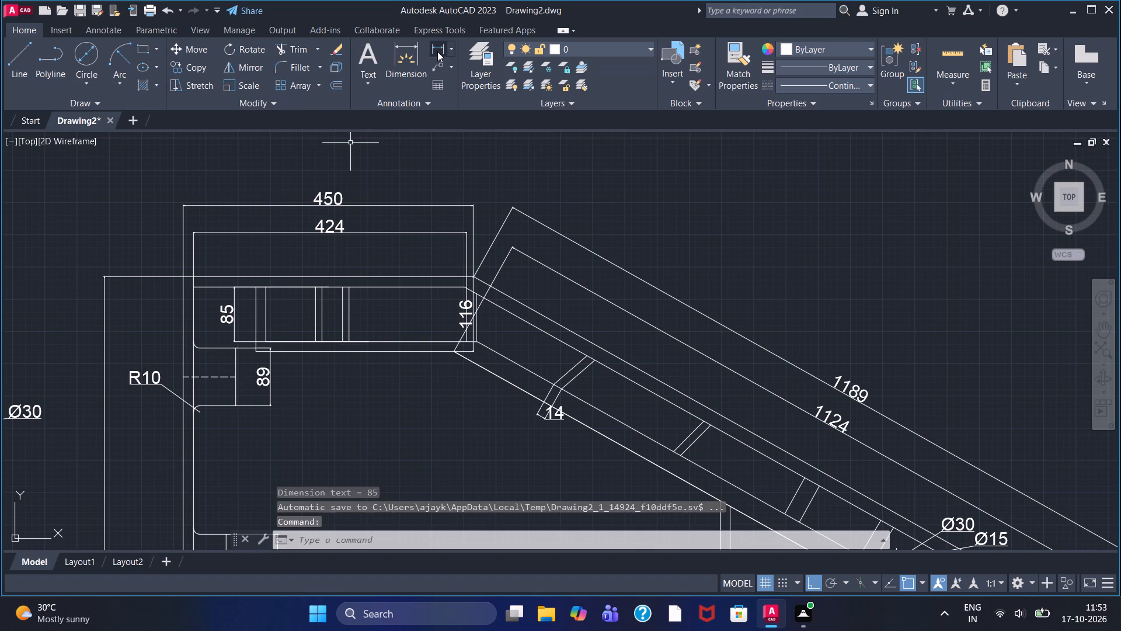
Add a vertical linear dimension between the top flange's outer lines, placed to the left of the inner height dimension.
click(437, 51)
click(331, 279)
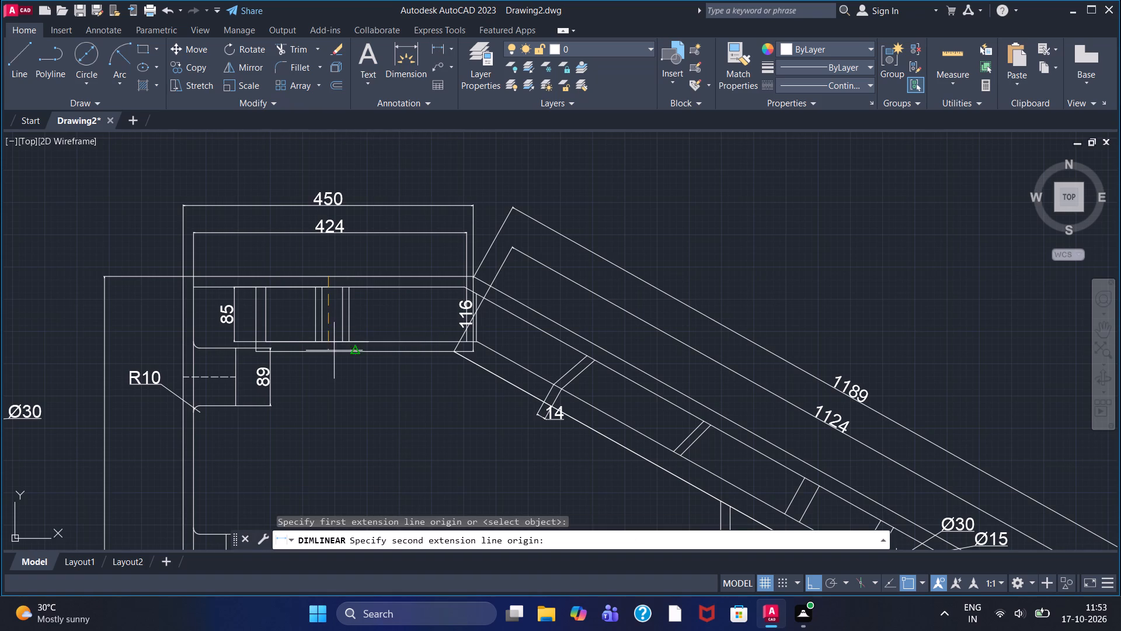
click(354, 352)
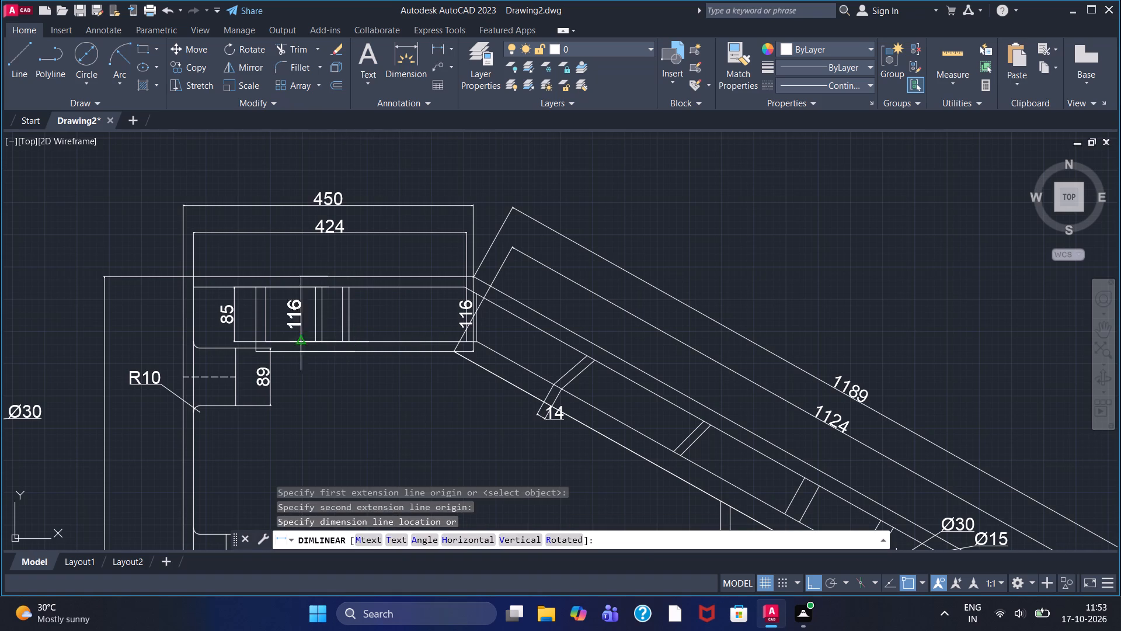
click(210, 318)
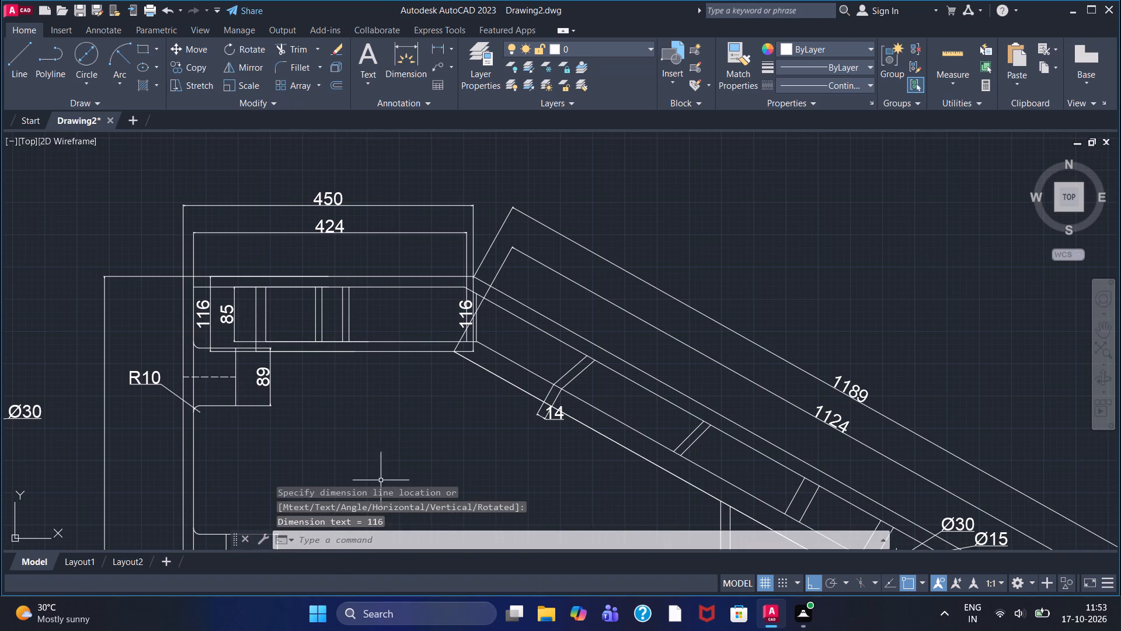
Examine the plan and side view for missing dimensions, covering the flanges, bosses, ribs and the inner bracket.
scroll(408, 447, down, 1)
scroll(408, 447, up, 2)
scroll(408, 447, down, 1)
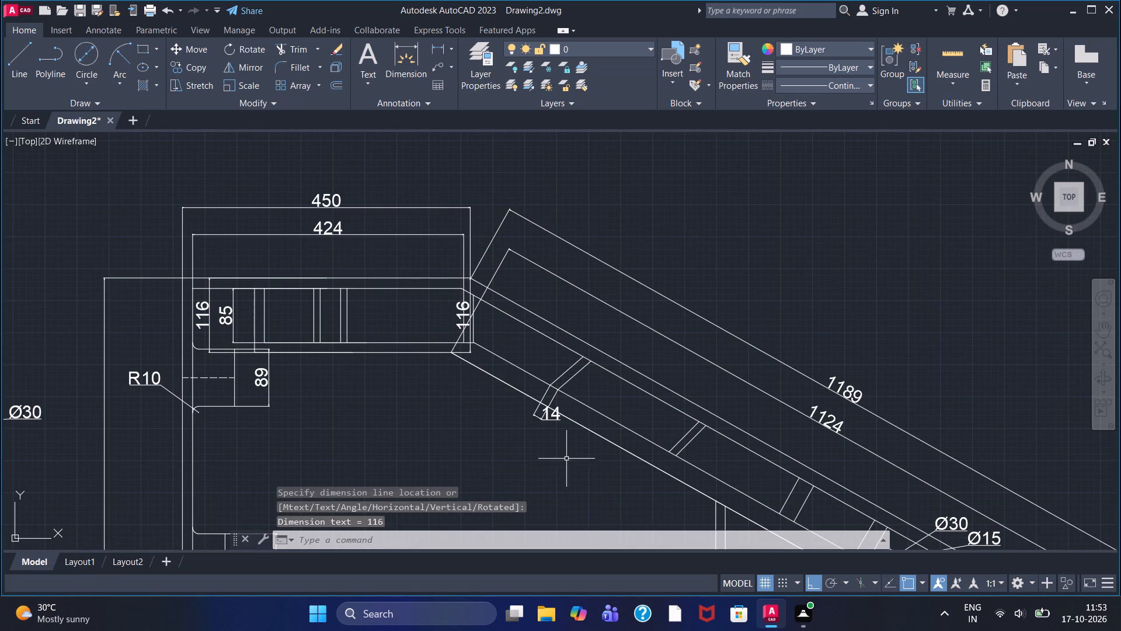
middle_drag(497, 484, 449, 438)
scroll(453, 428, down, 1)
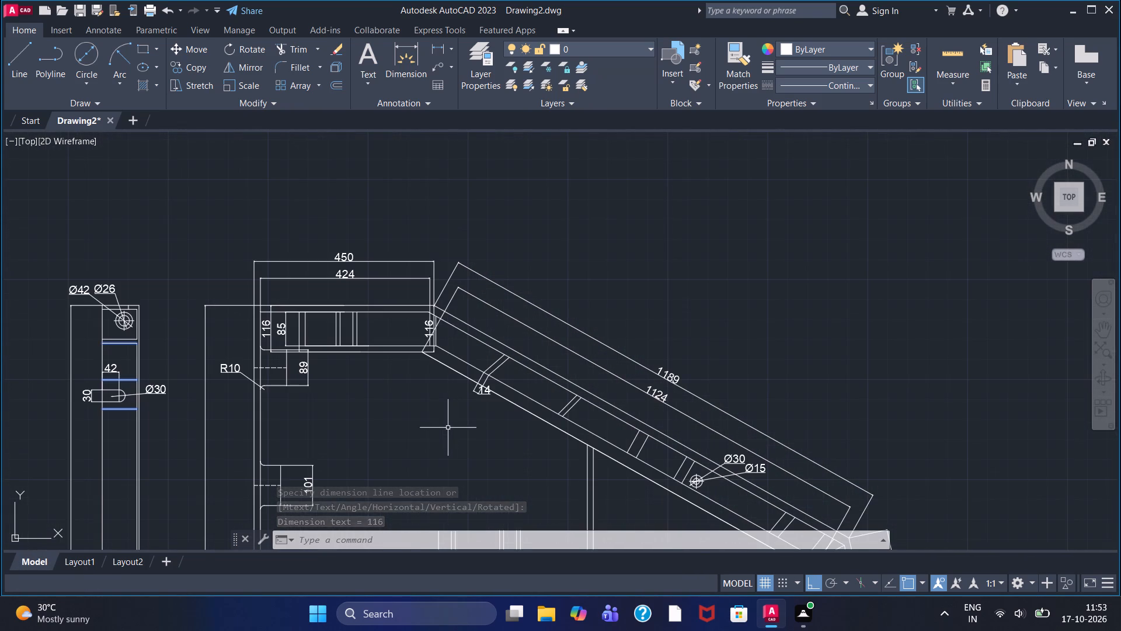
middle_drag(405, 406, 402, 362)
scroll(405, 405, up, 1)
scroll(402, 362, down, 2)
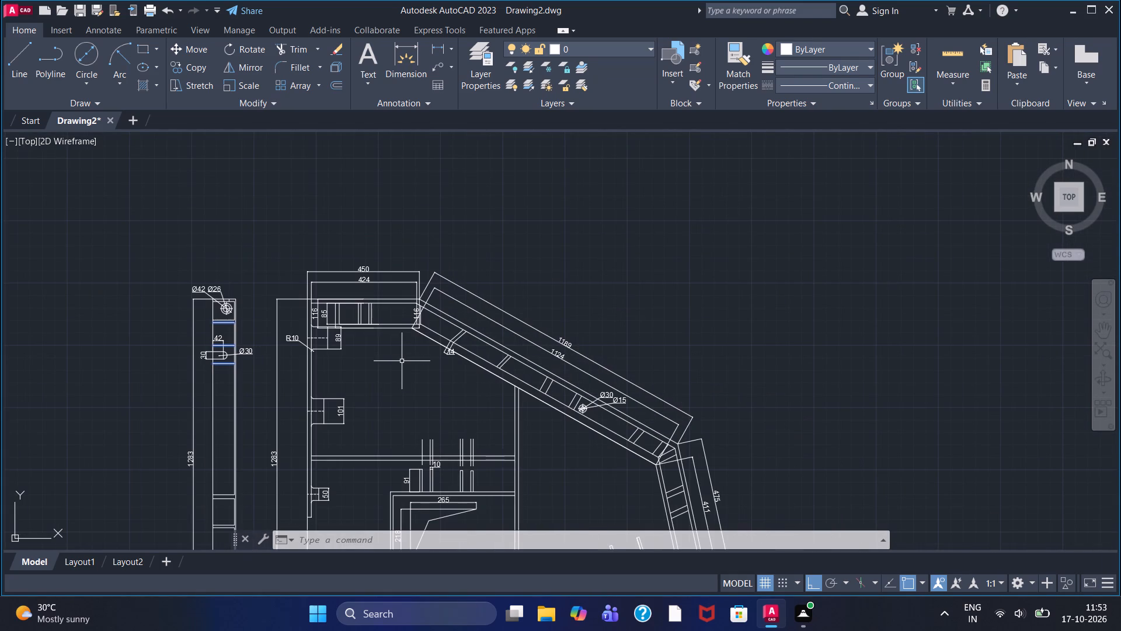
middle_drag(396, 411, 388, 394)
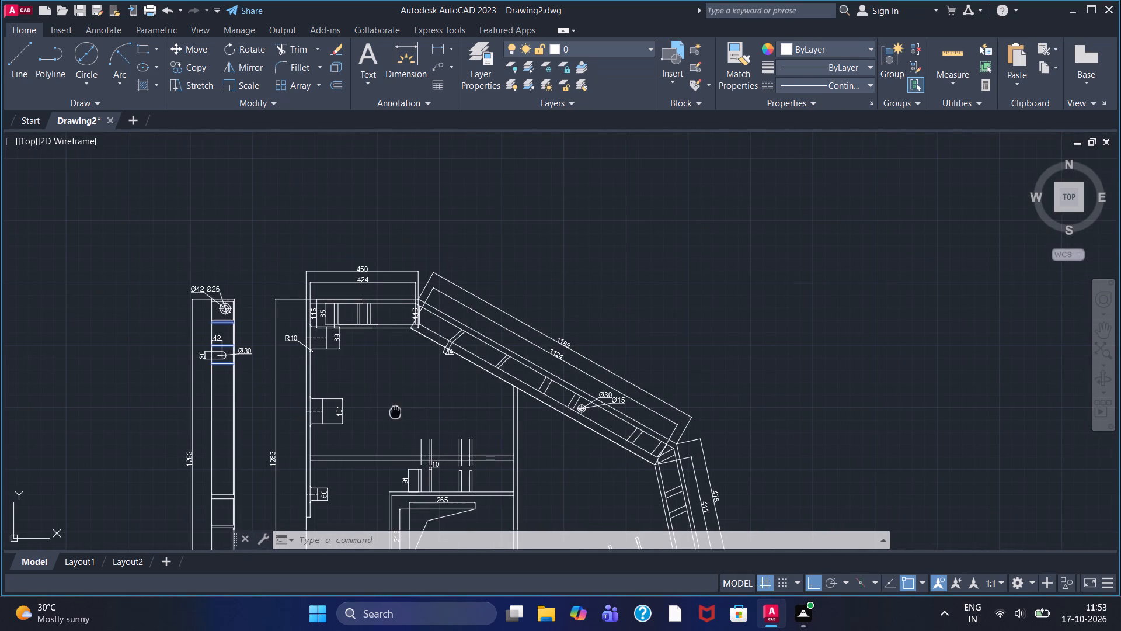
middle_drag(388, 394, 382, 374)
scroll(382, 374, down, 1)
middle_drag(388, 356, 383, 340)
middle_drag(383, 356, 375, 347)
scroll(368, 393, up, 2)
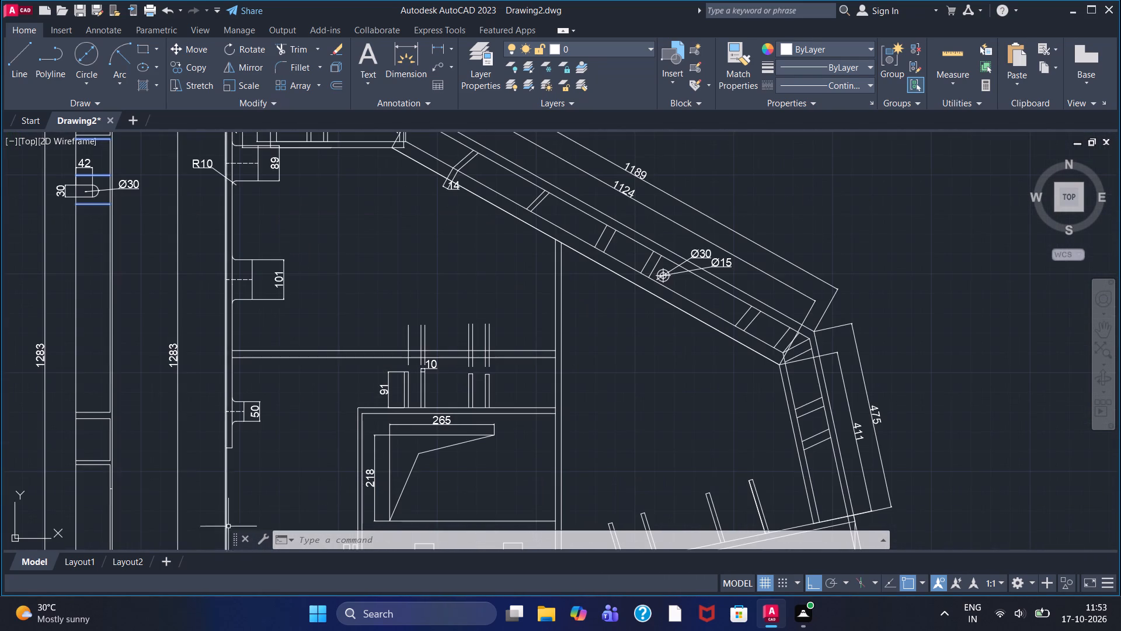
middle_drag(305, 474, 285, 377)
scroll(286, 375, up, 1)
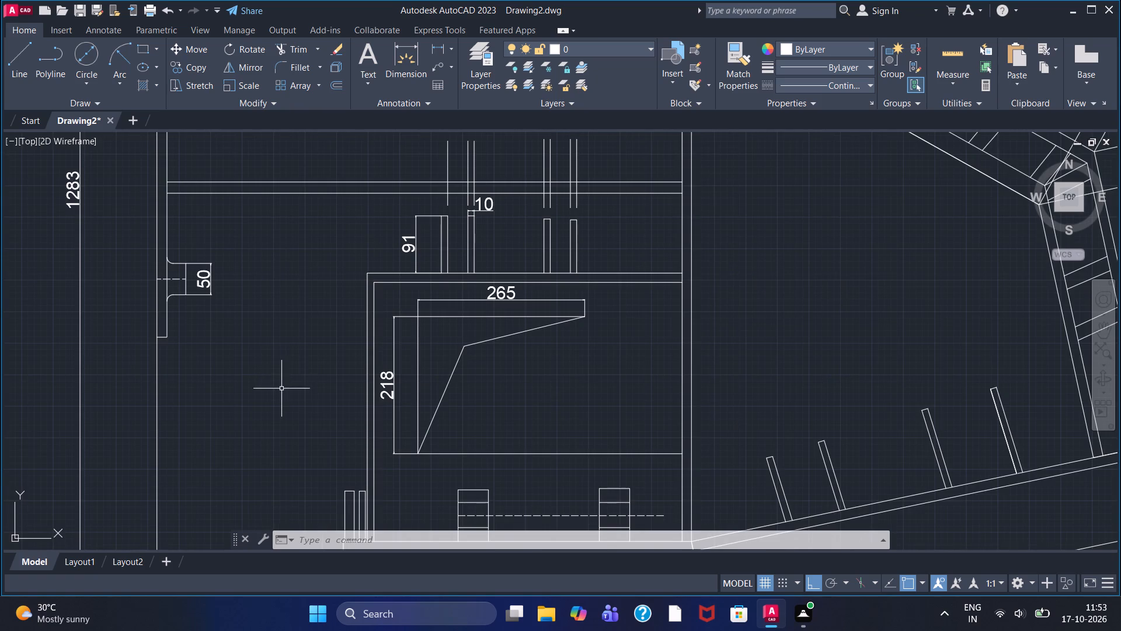
middle_drag(653, 368, 632, 335)
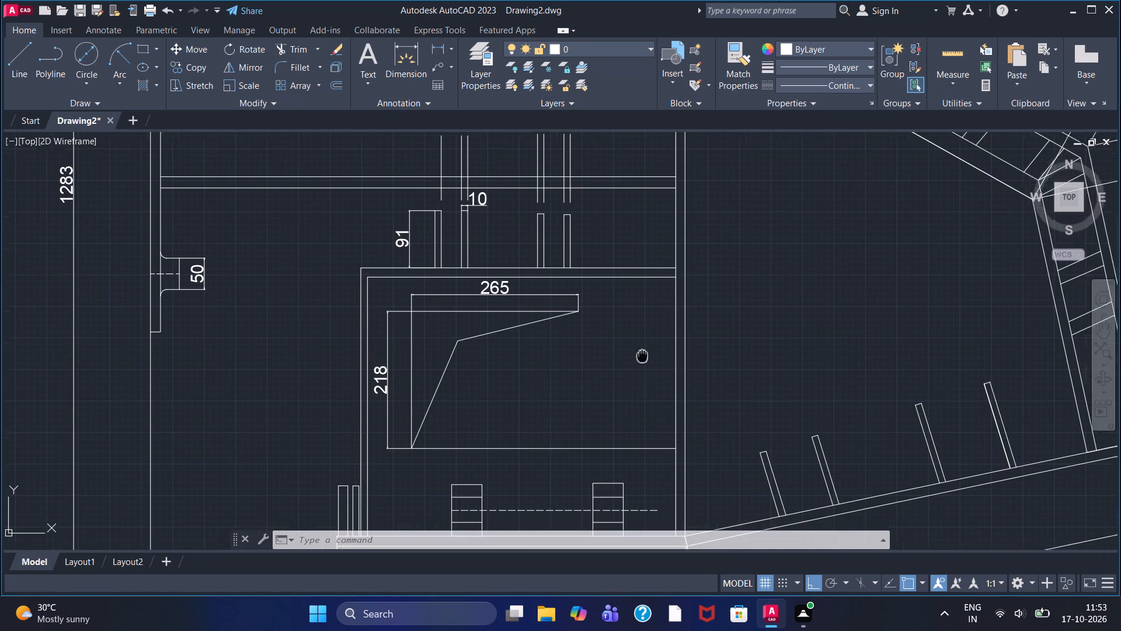
middle_drag(632, 335, 630, 331)
scroll(621, 328, down, 1)
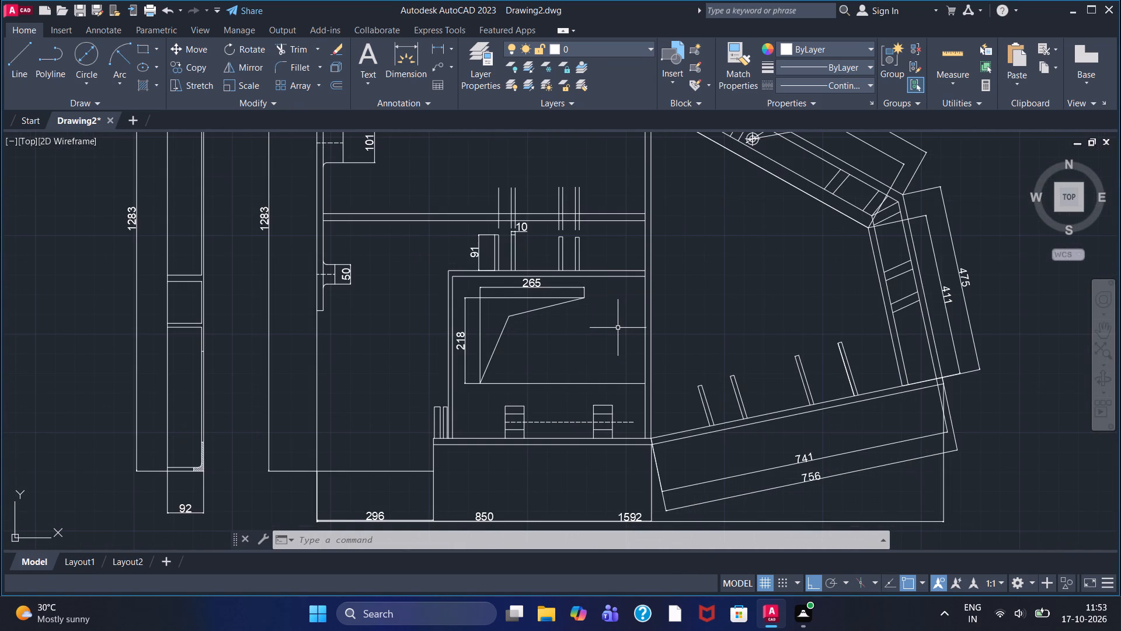
scroll(618, 328, down, 1)
middle_drag(618, 328, 496, 272)
scroll(556, 264, down, 1)
middle_drag(556, 264, 474, 300)
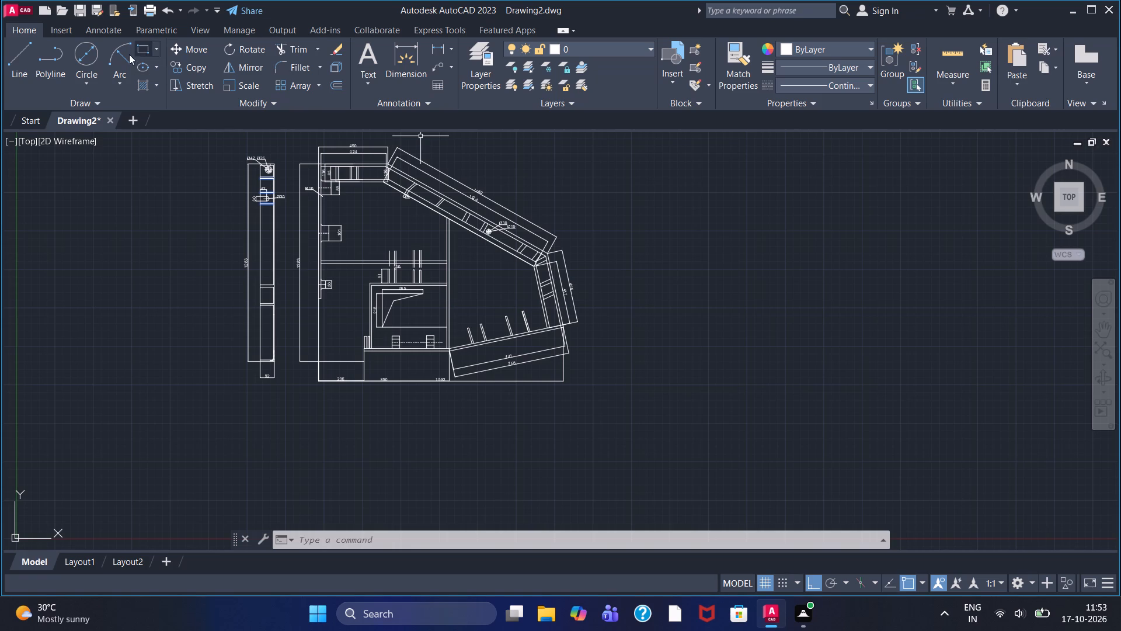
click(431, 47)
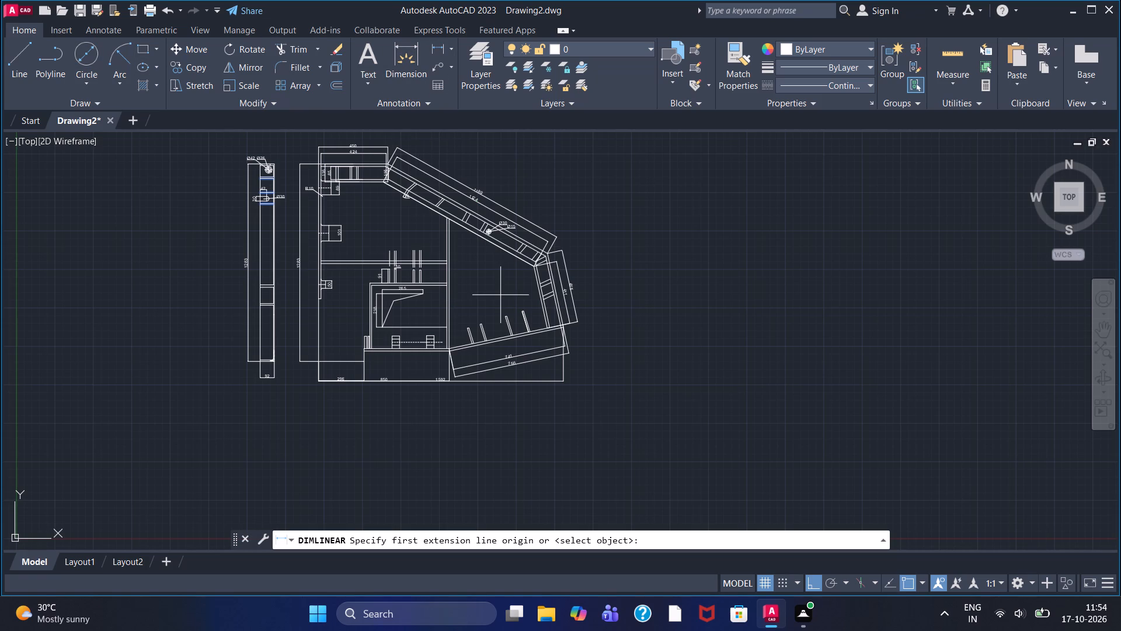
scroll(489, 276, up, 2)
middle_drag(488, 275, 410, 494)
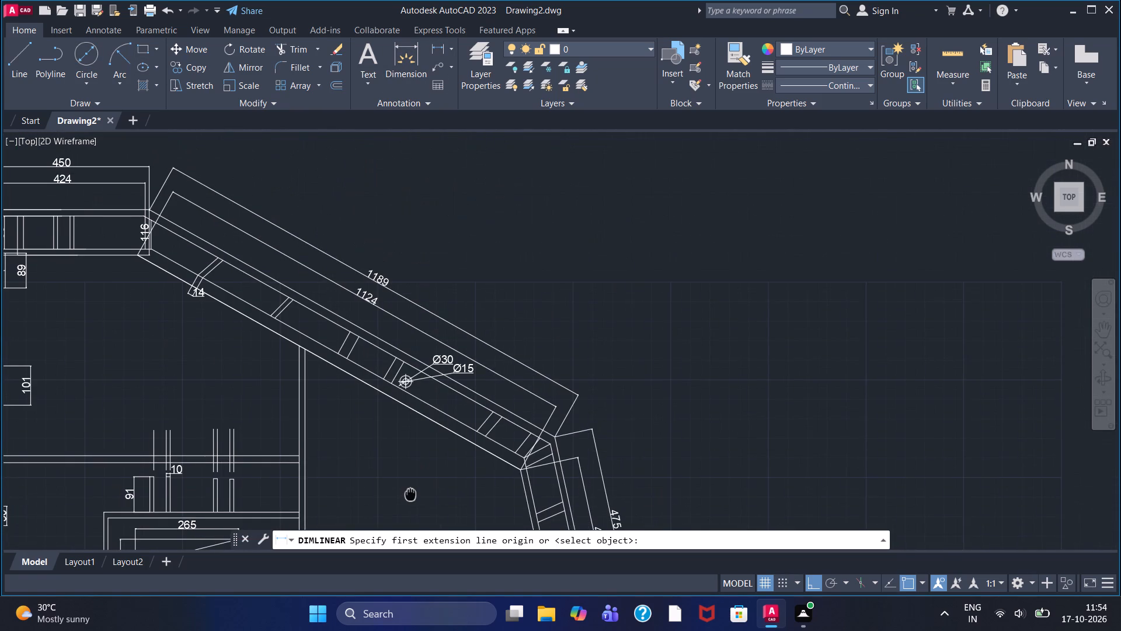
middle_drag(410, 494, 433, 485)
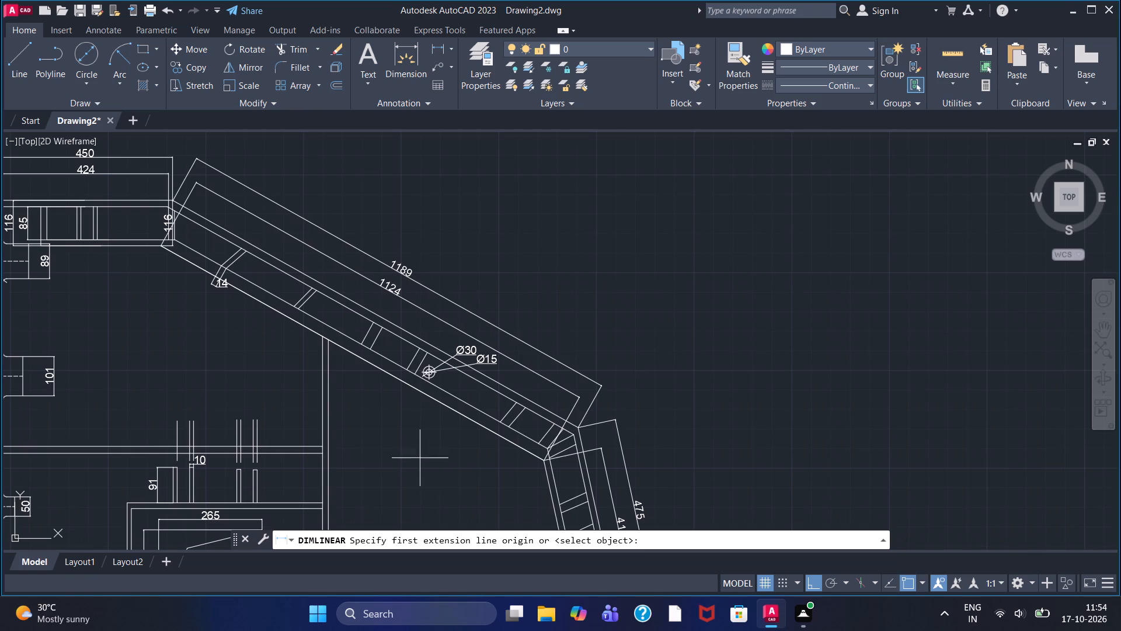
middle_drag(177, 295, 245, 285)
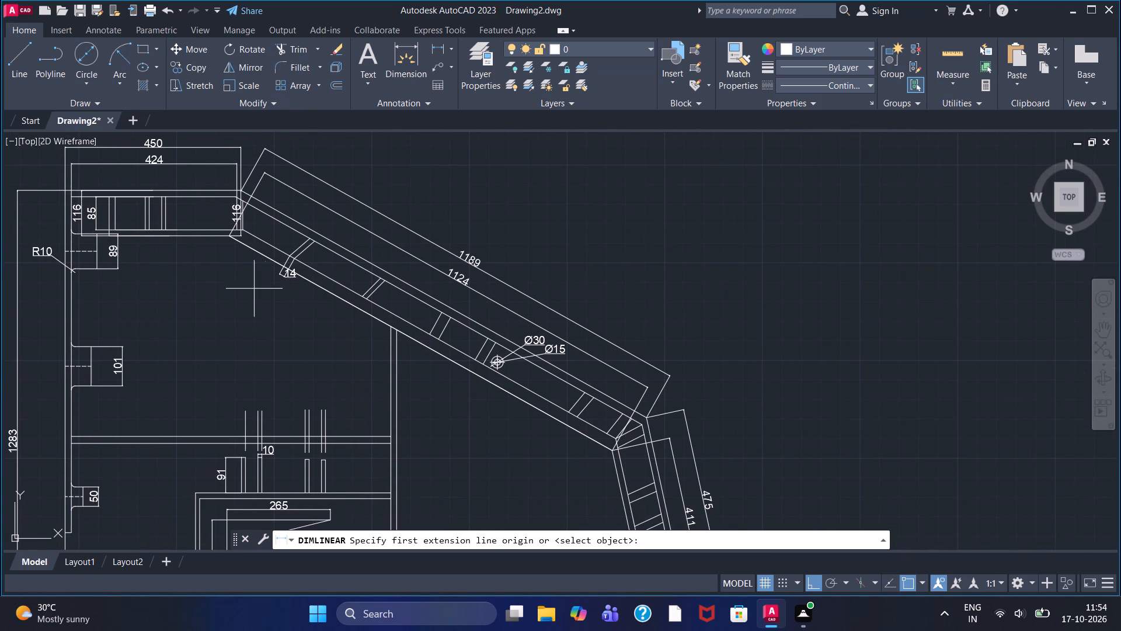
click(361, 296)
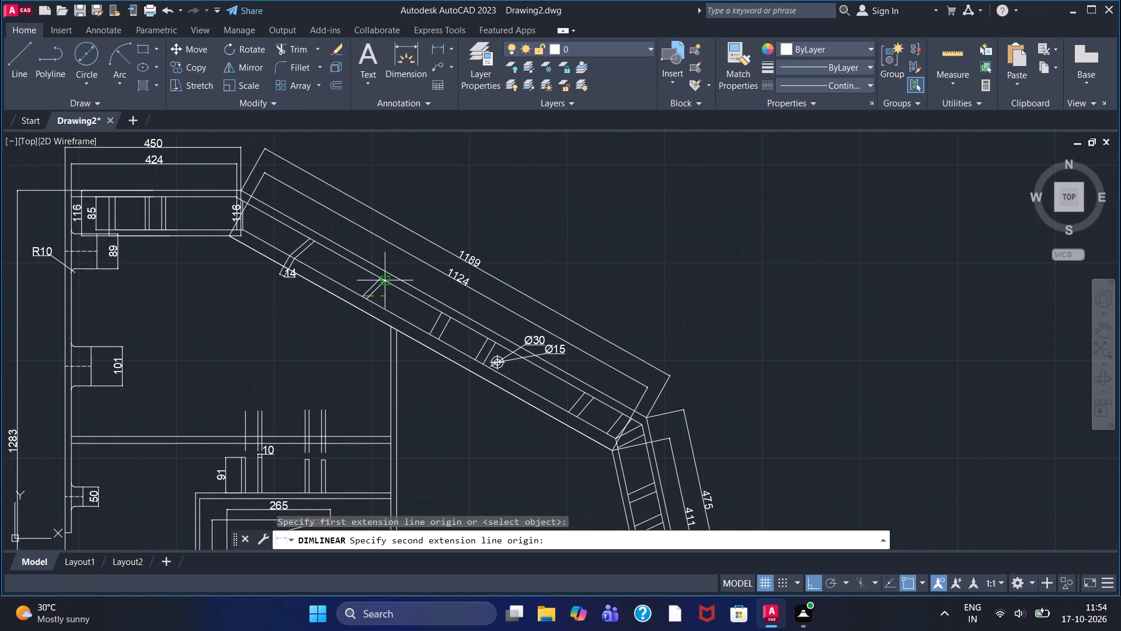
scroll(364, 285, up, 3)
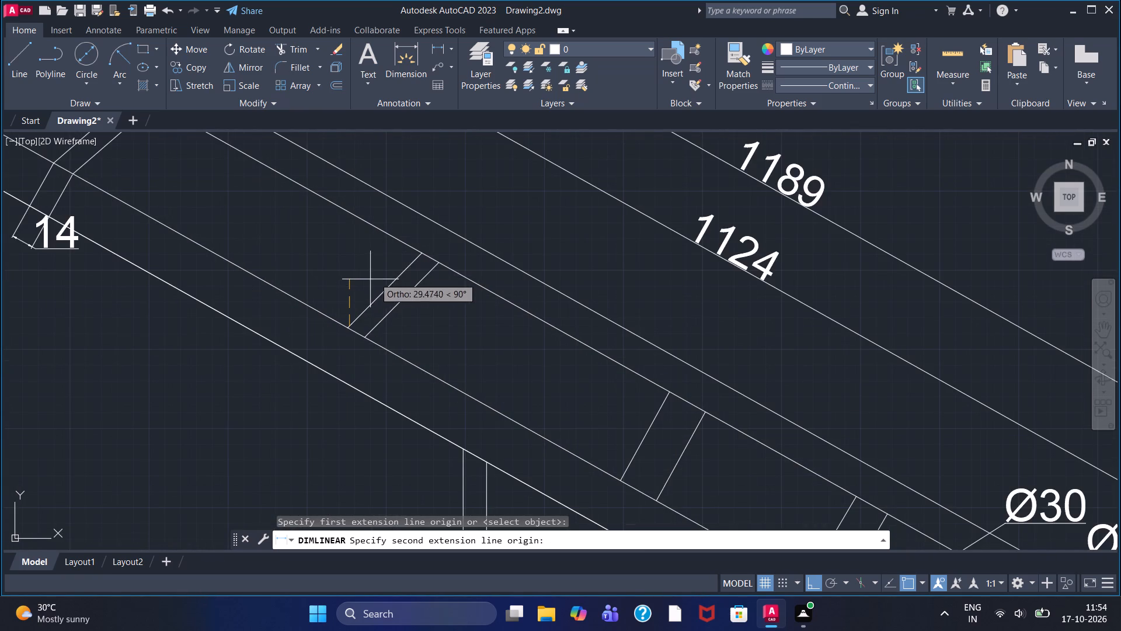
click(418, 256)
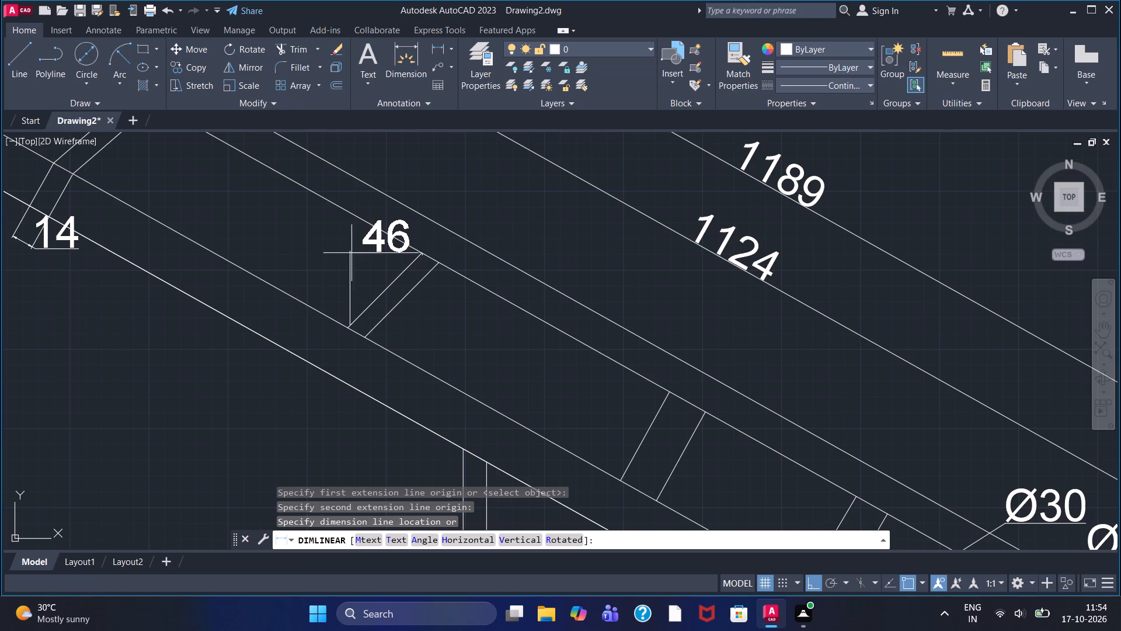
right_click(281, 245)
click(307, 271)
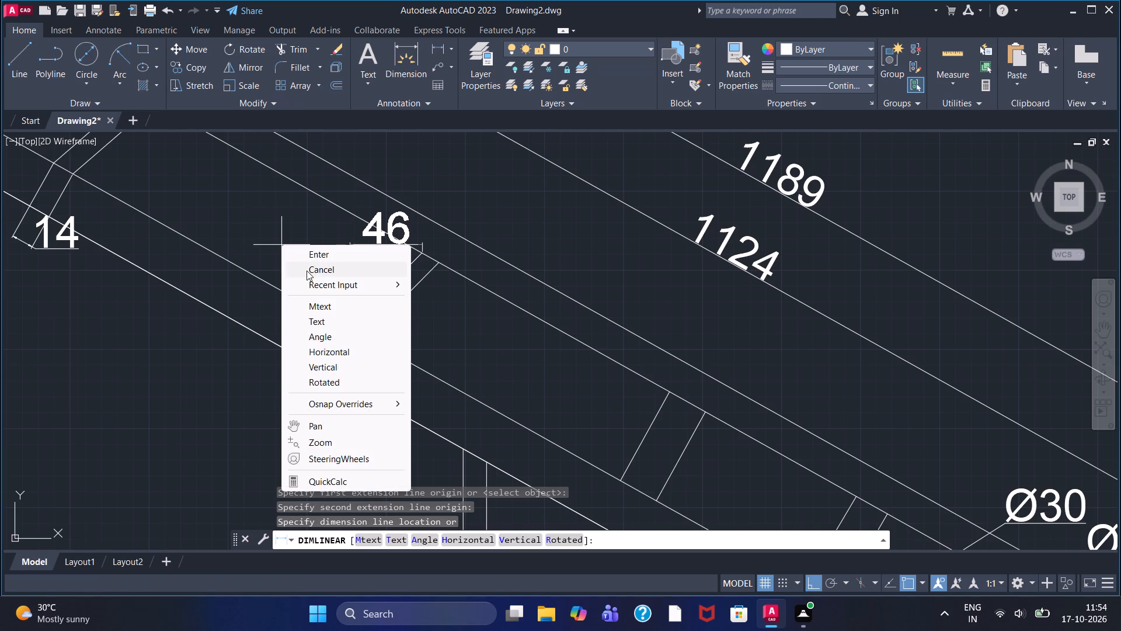
Add an aligned dimension along the second rib of the long sloping upper flange, placed to the left of the rib.
click(448, 51)
click(456, 105)
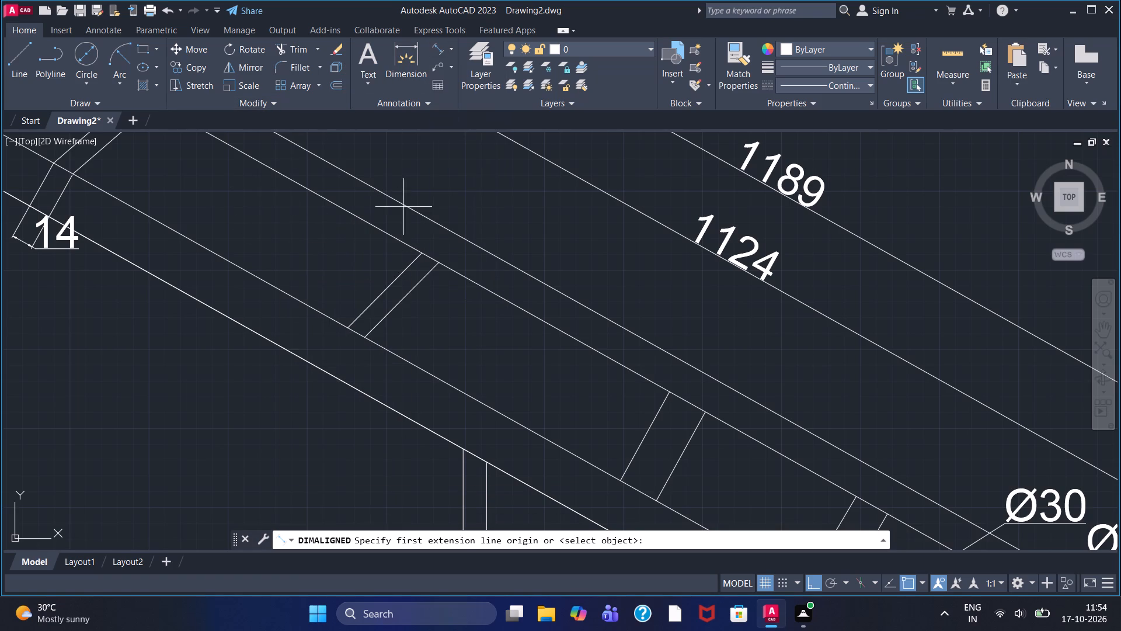
click(341, 321)
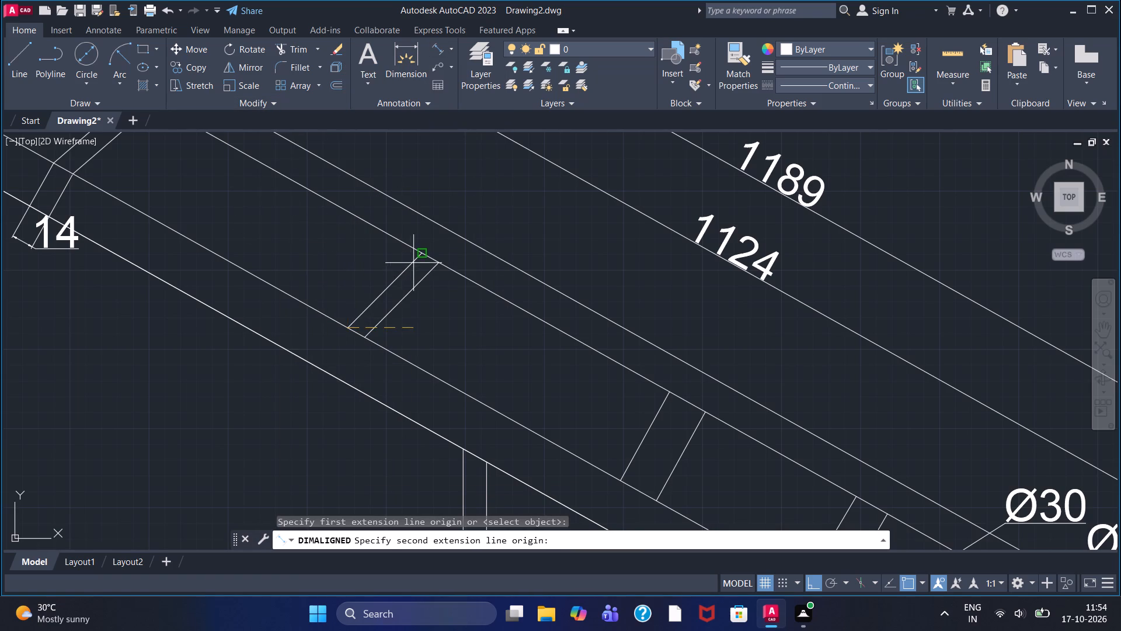
double_click(419, 255)
click(329, 235)
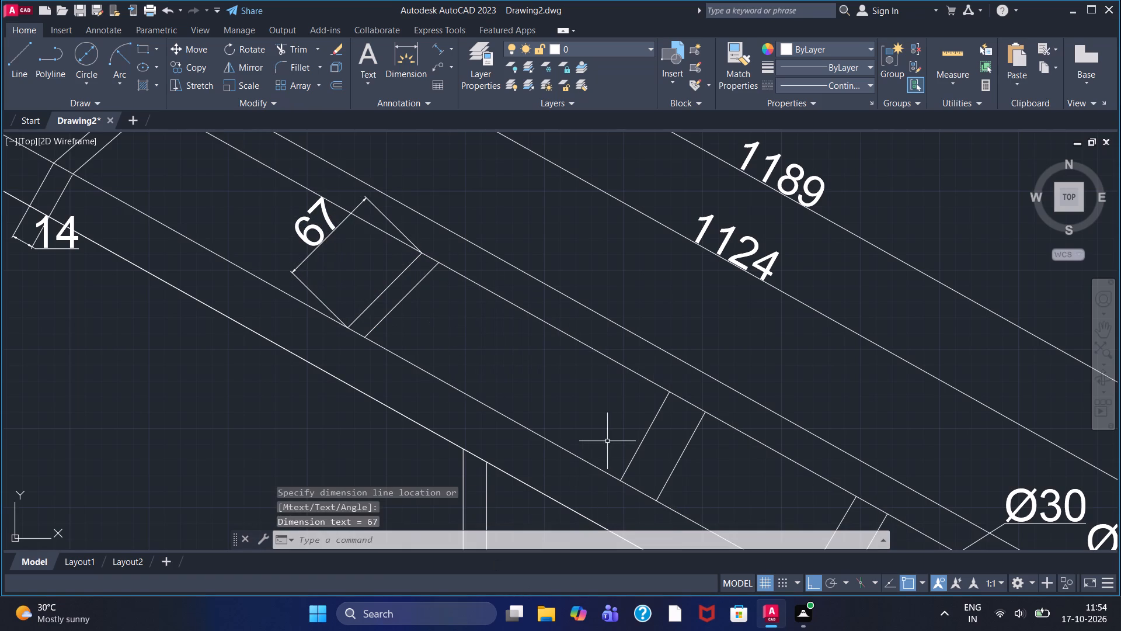
Add an aligned dimension across the steep right-hand flange between its outer edges, placed just below its lower rib.
scroll(520, 366, down, 2)
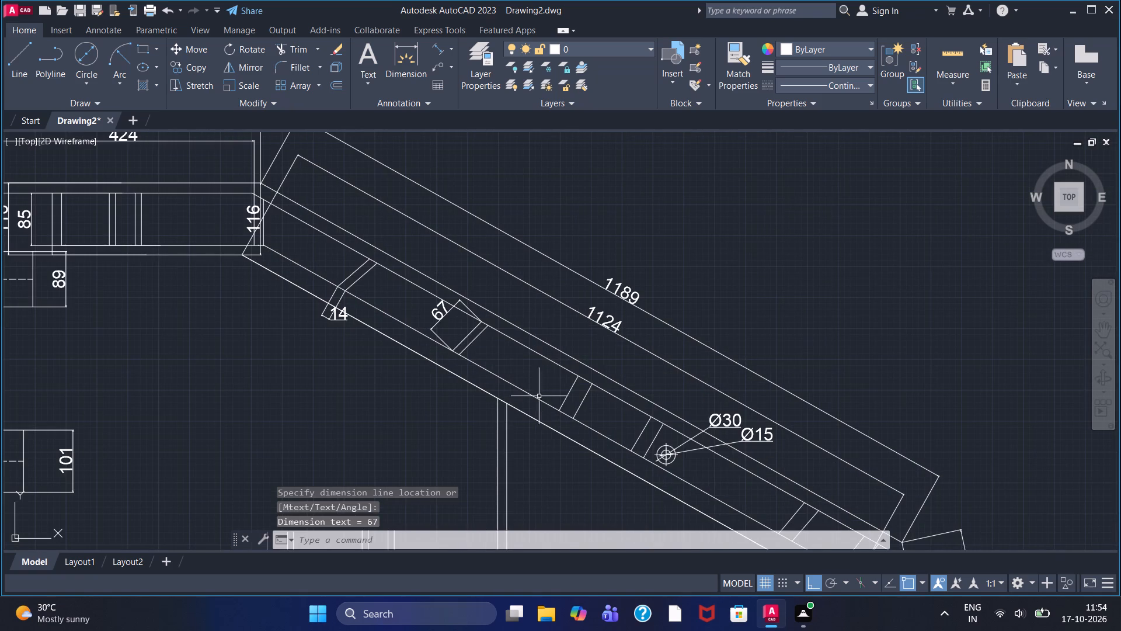
scroll(524, 360, down, 2)
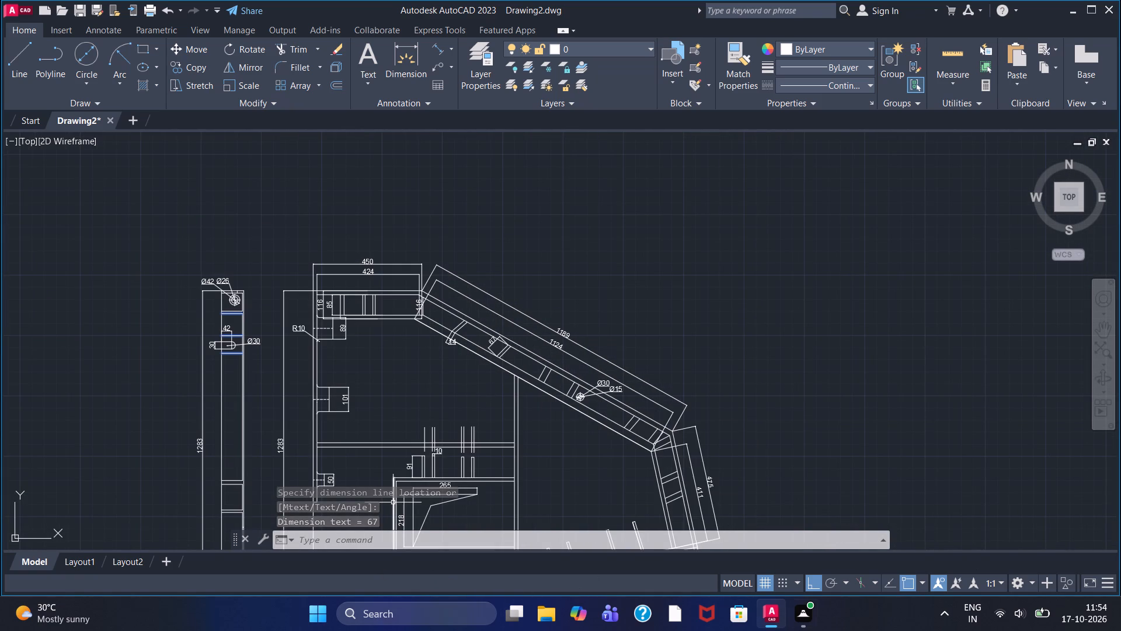
scroll(617, 392, up, 4)
scroll(507, 319, down, 2)
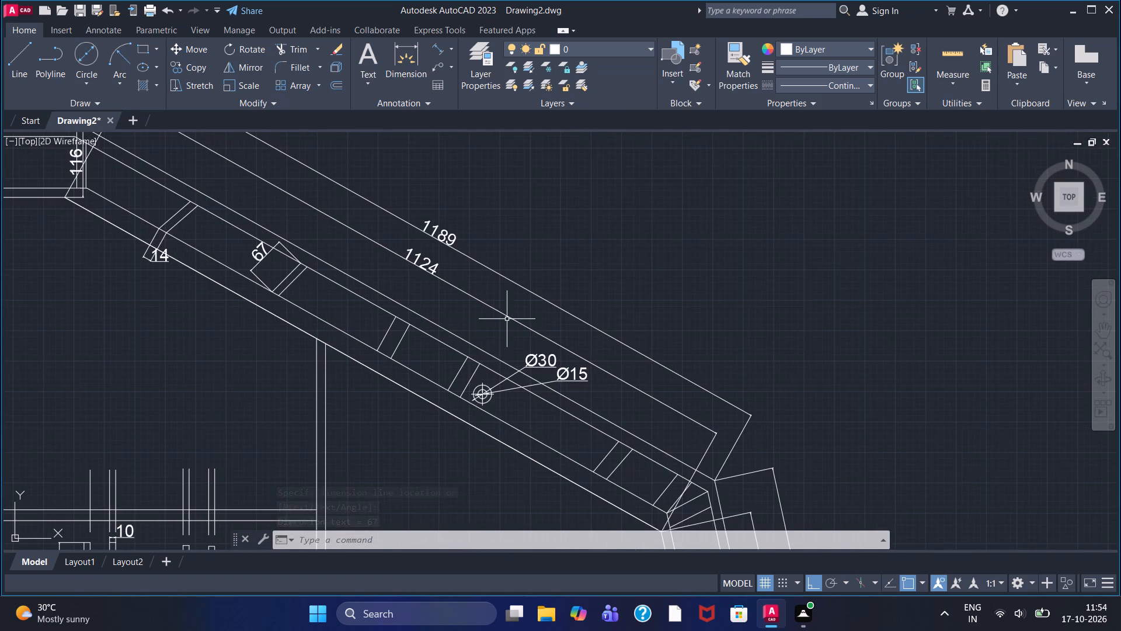
middle_drag(628, 271, 629, 185)
middle_drag(594, 428, 537, 309)
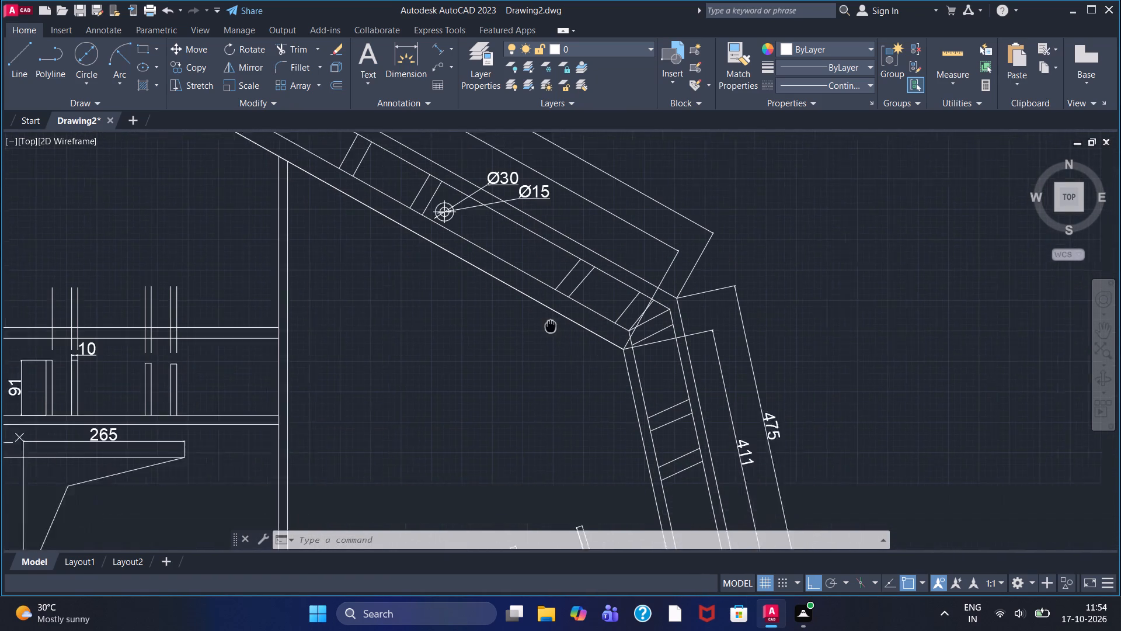
middle_drag(537, 309, 535, 307)
middle_drag(521, 364, 427, 245)
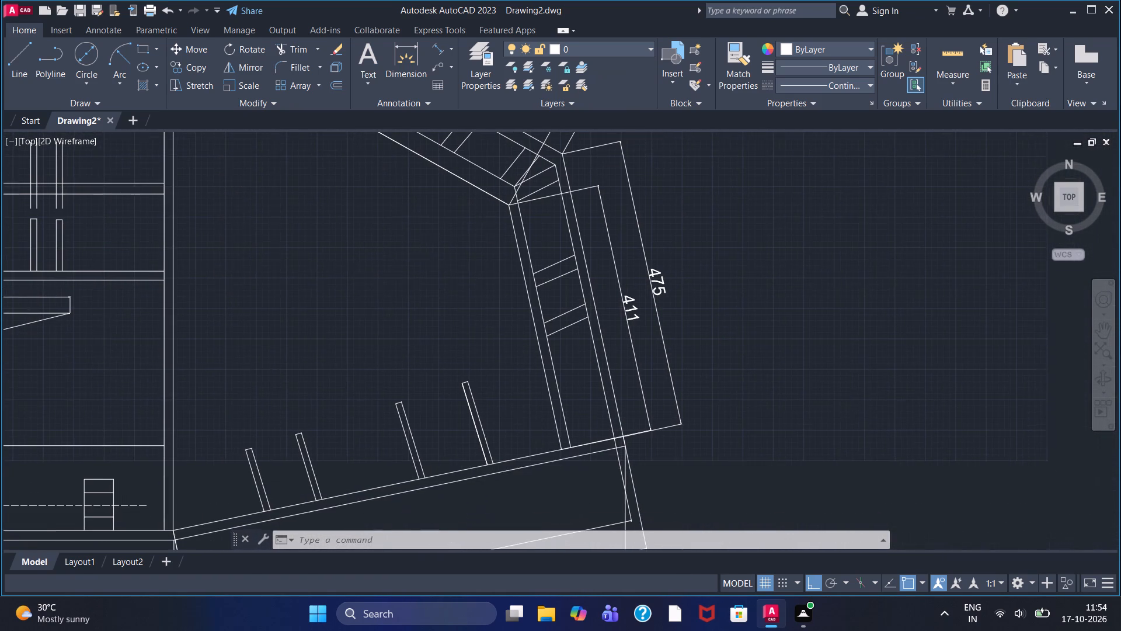
click(438, 44)
click(533, 328)
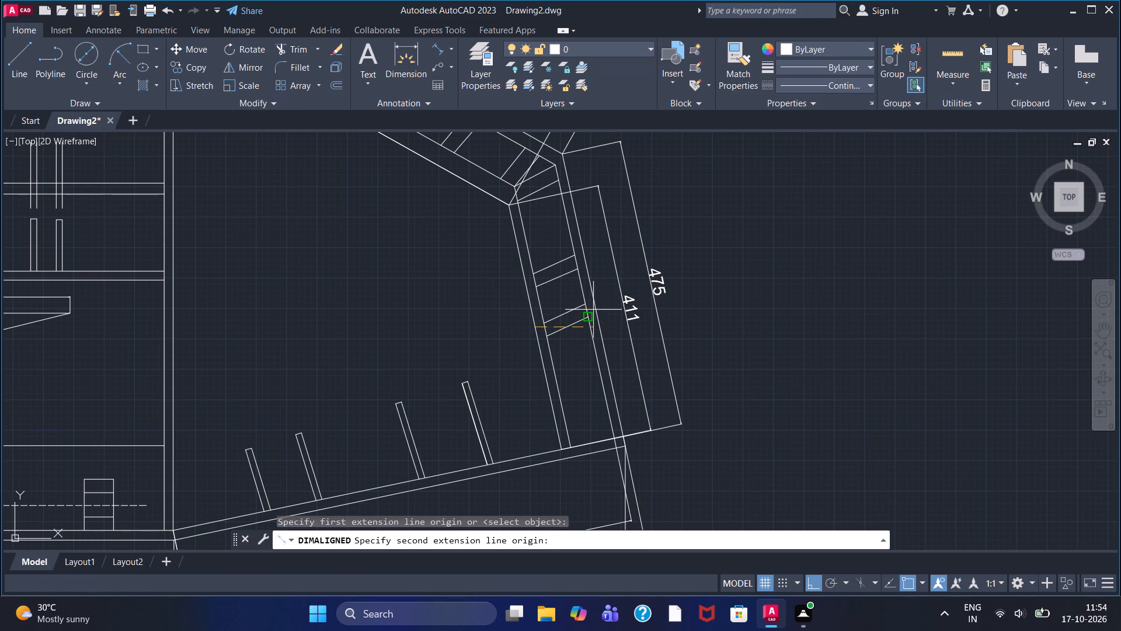
click(596, 298)
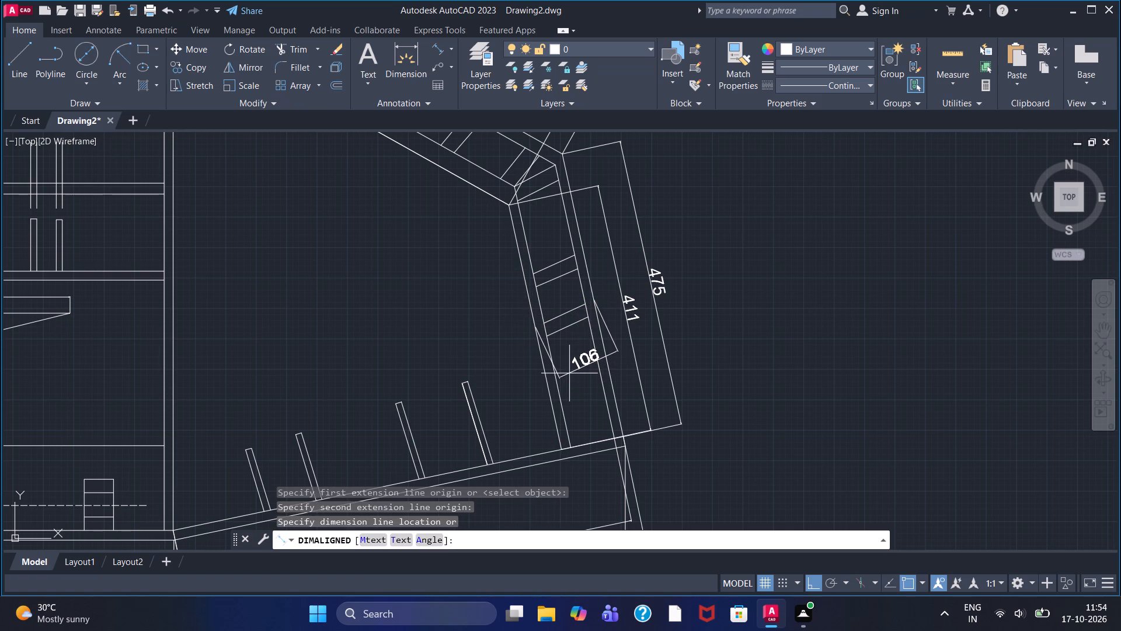
click(569, 373)
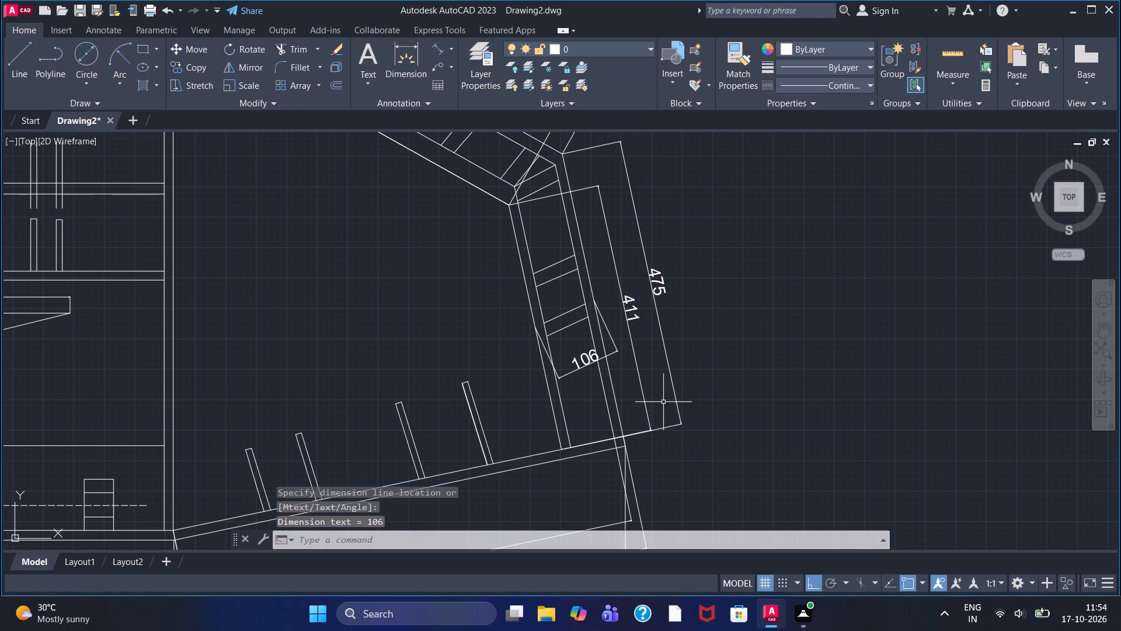
Trim the dashed centreline's overhang beyond the right-hand block under the inner bracket.
scroll(698, 420, down, 1)
middle_drag(722, 410, 718, 306)
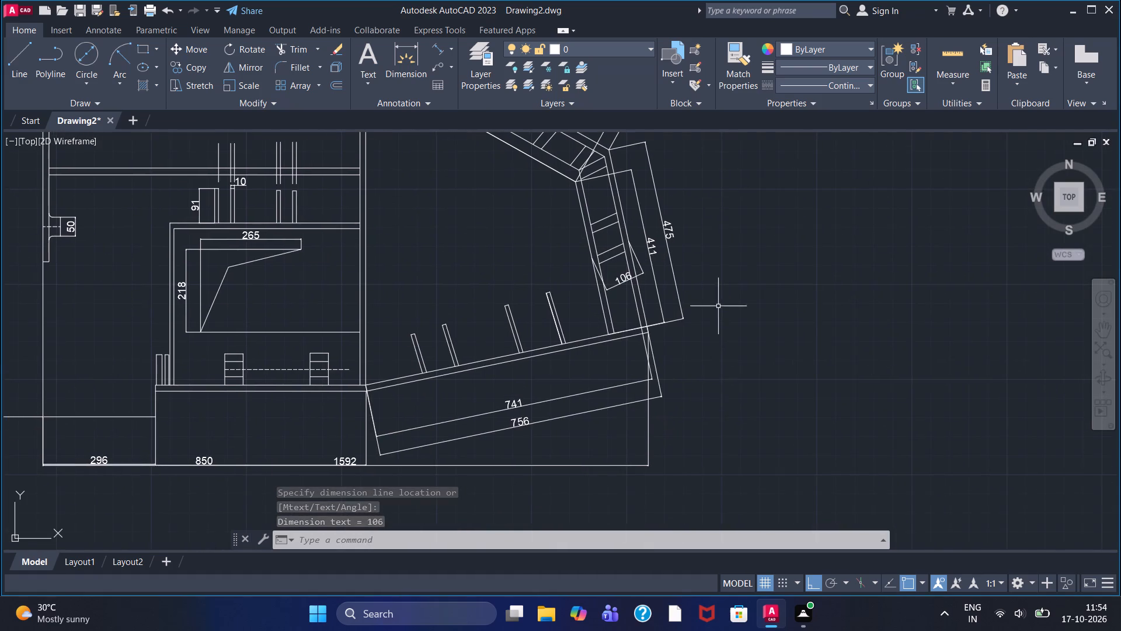
scroll(643, 334, down, 1)
scroll(535, 291, up, 1)
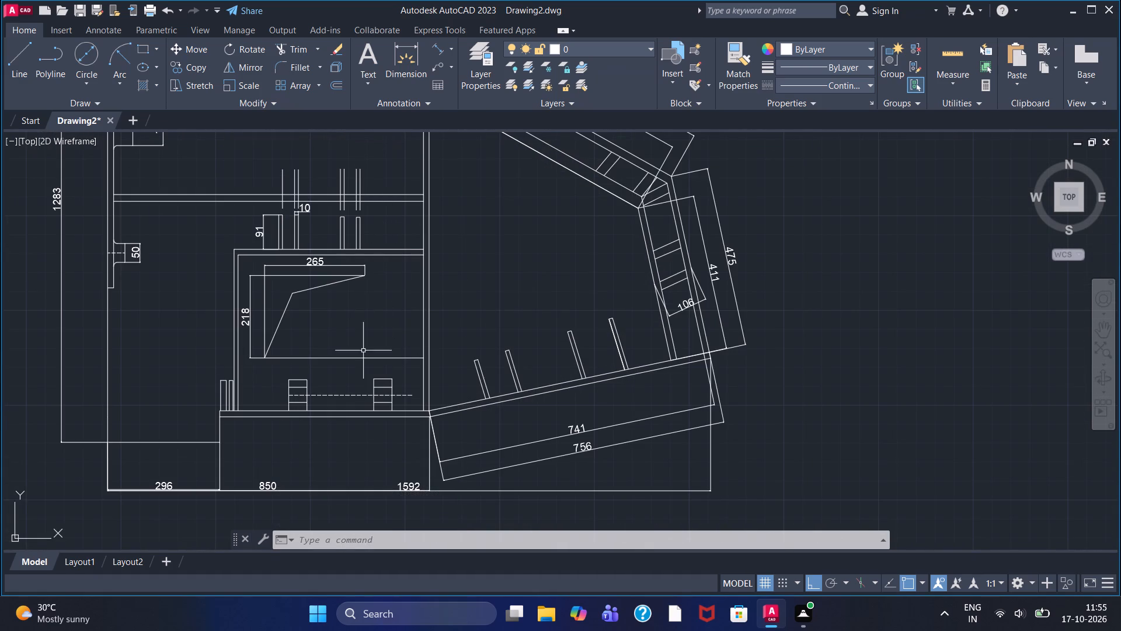
scroll(335, 364, up, 2)
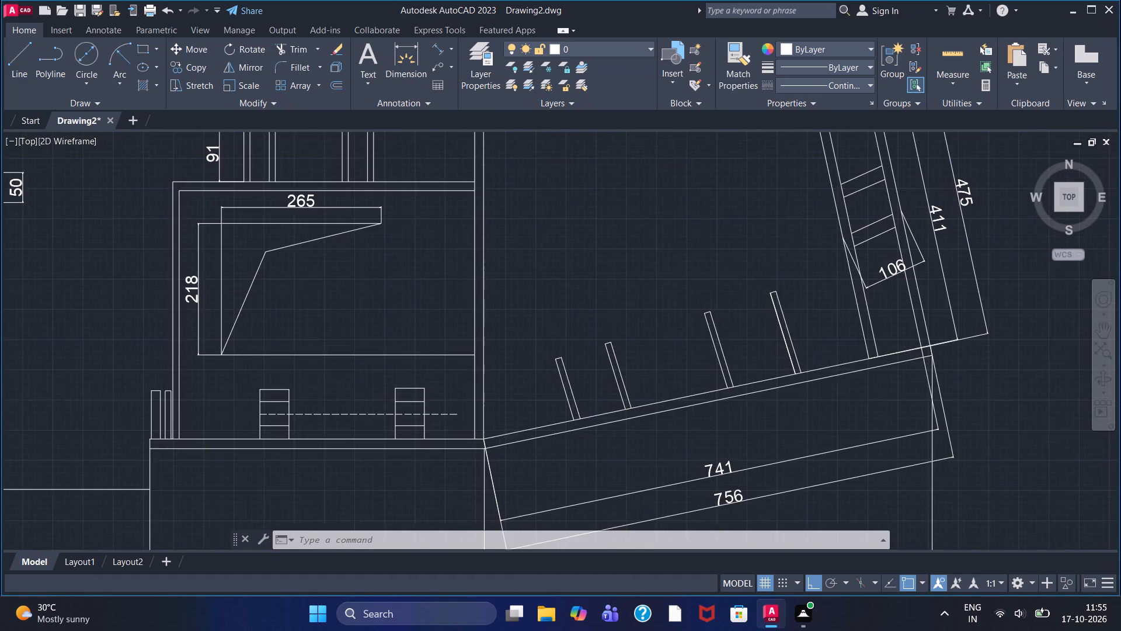
scroll(335, 364, down, 1)
click(301, 42)
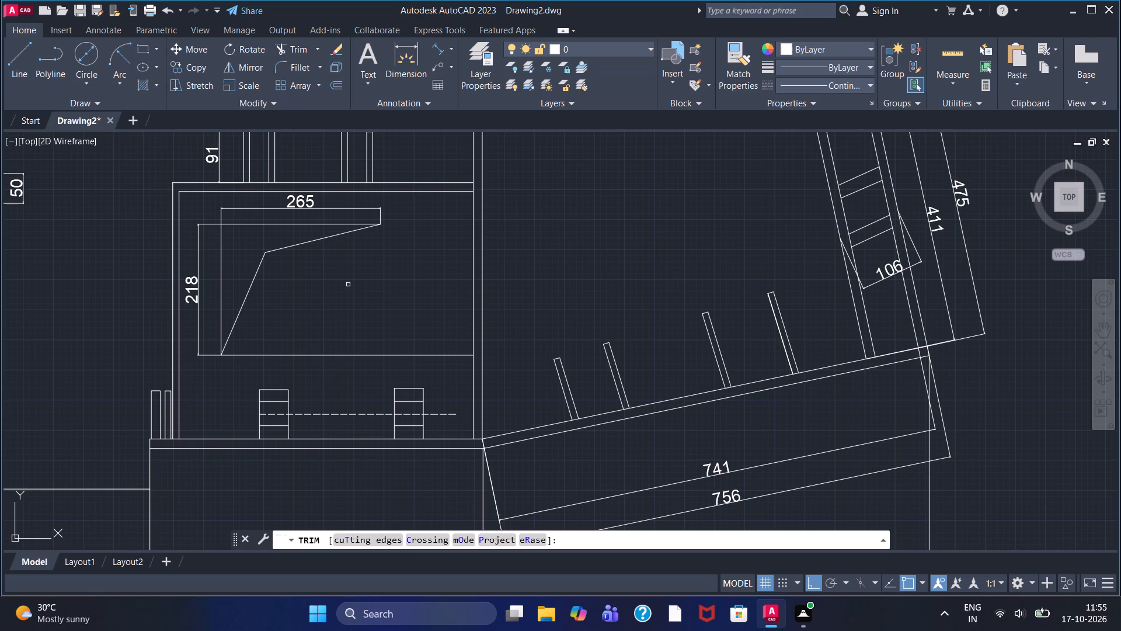
click(443, 414)
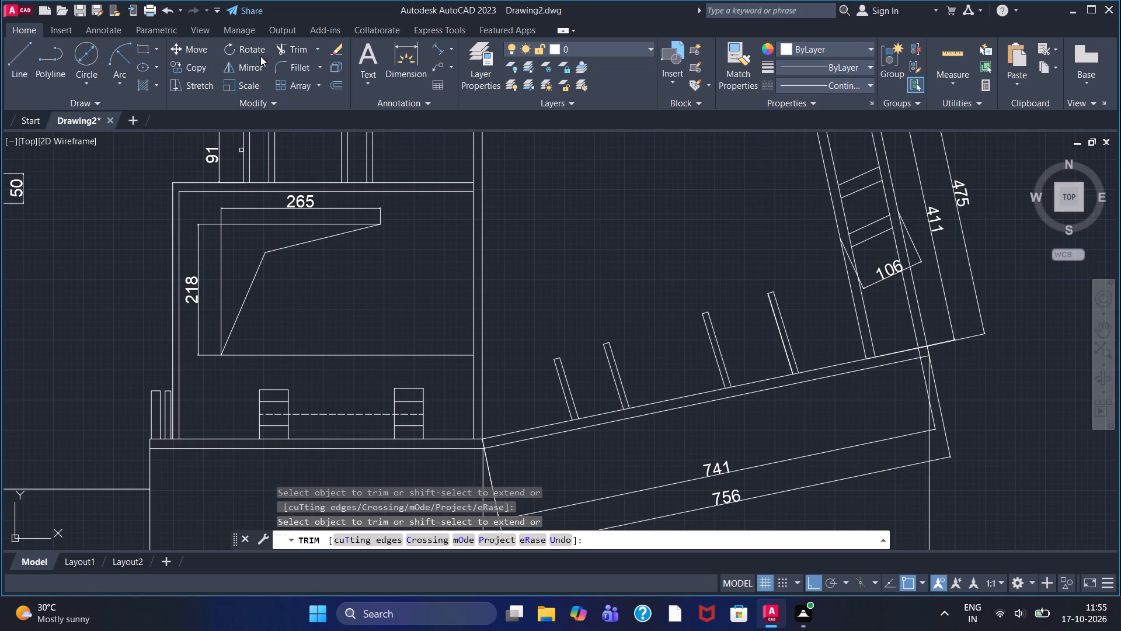
Add a horizontal linear dimension for the gap between the two blocks under the inner bracket, placed above their centreline.
click(448, 51)
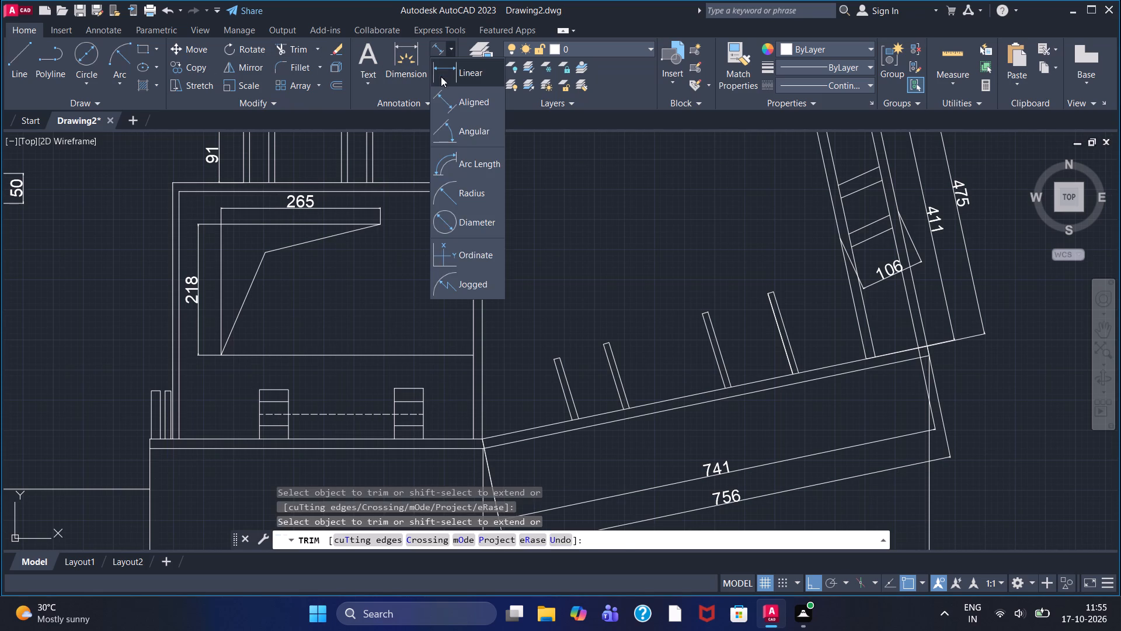
click(445, 72)
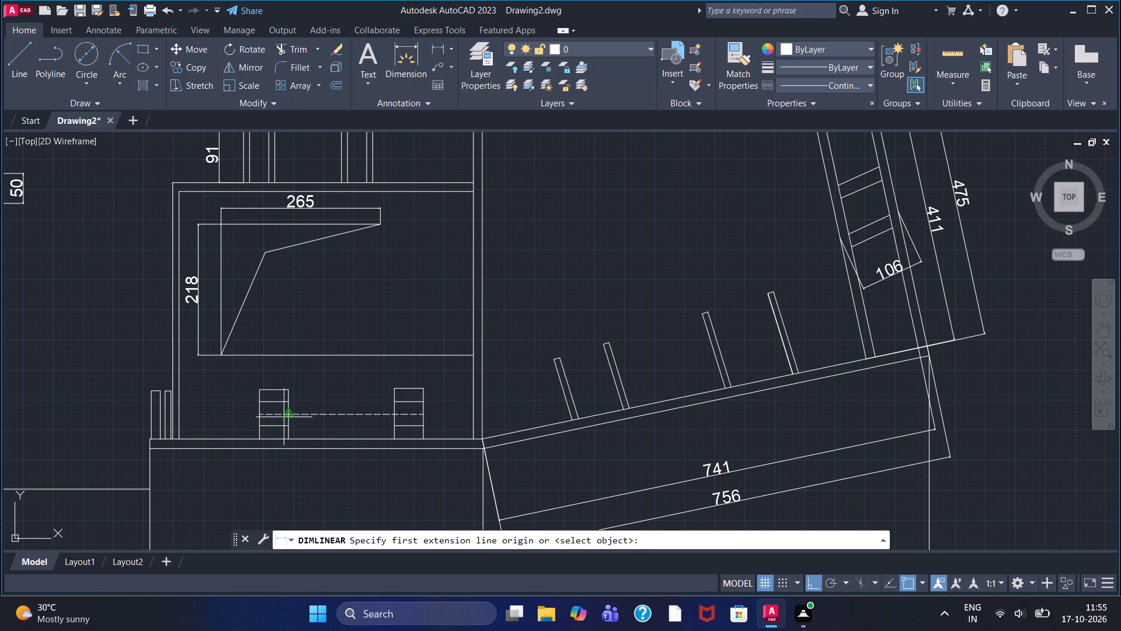
click(286, 411)
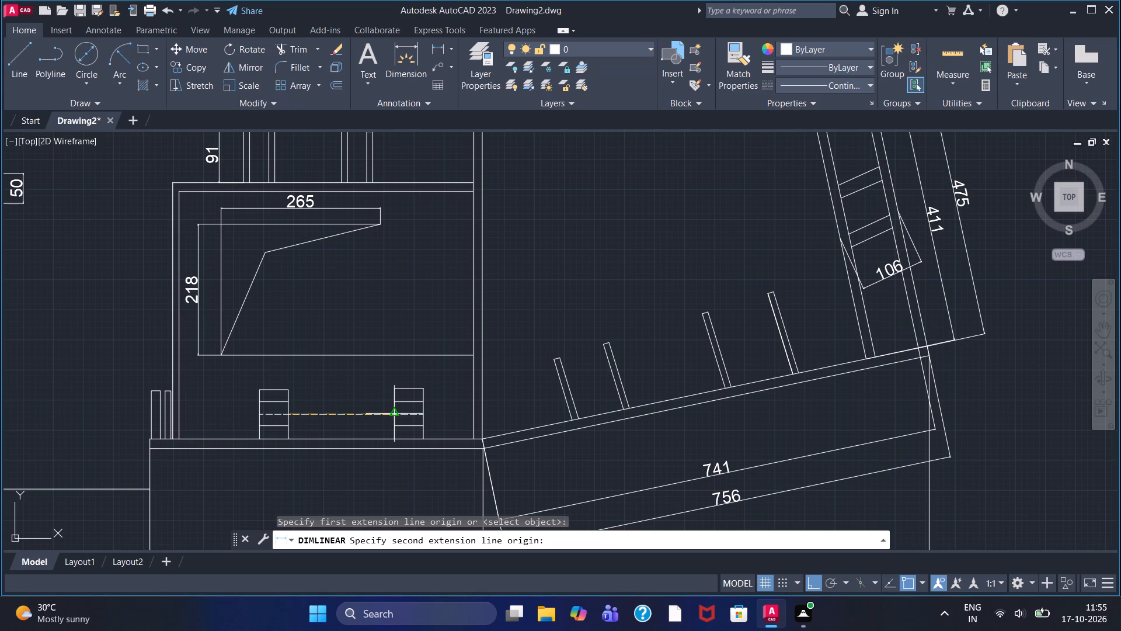
click(396, 416)
click(359, 387)
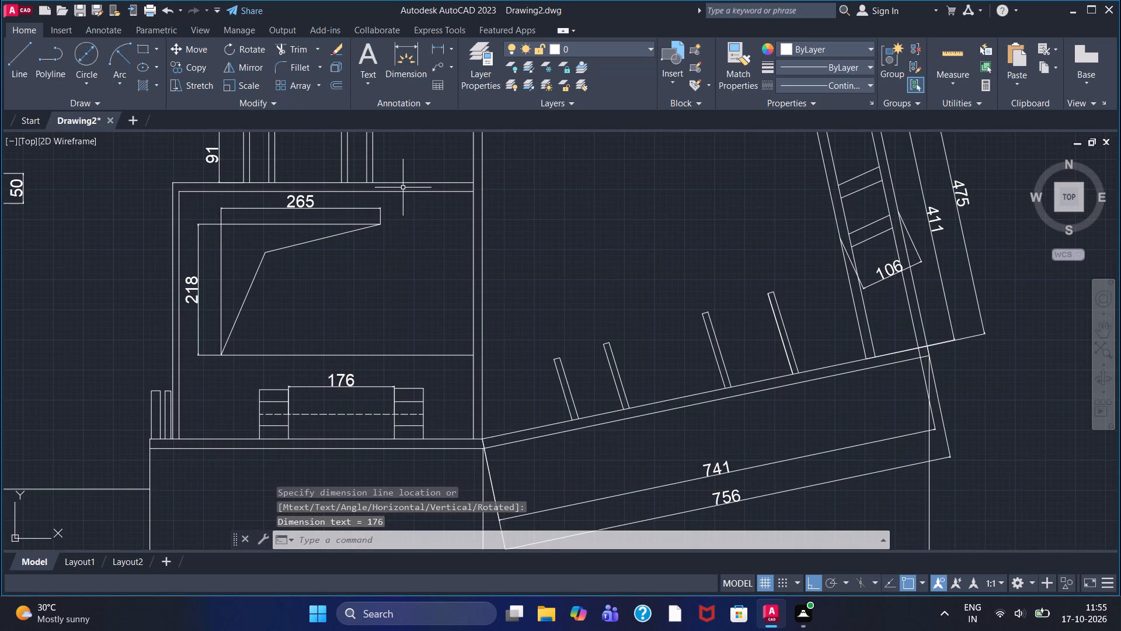
Save the drawing in the Documents folder as Jaw Crusher Side Wall.dwg.
key(ctrl+s)
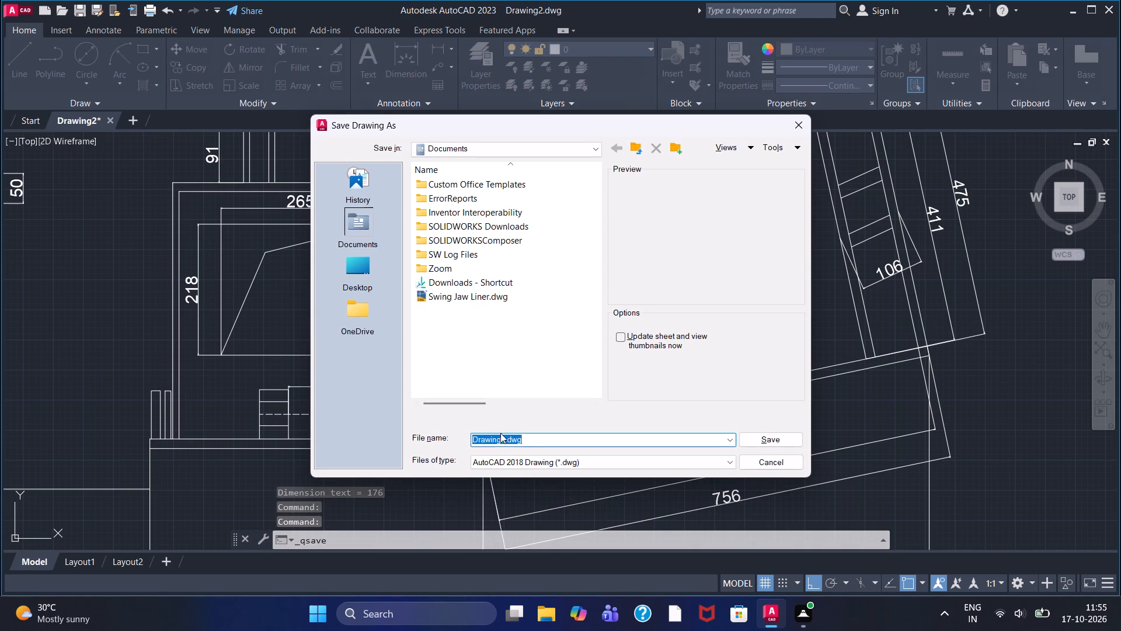
drag(503, 436, 454, 430)
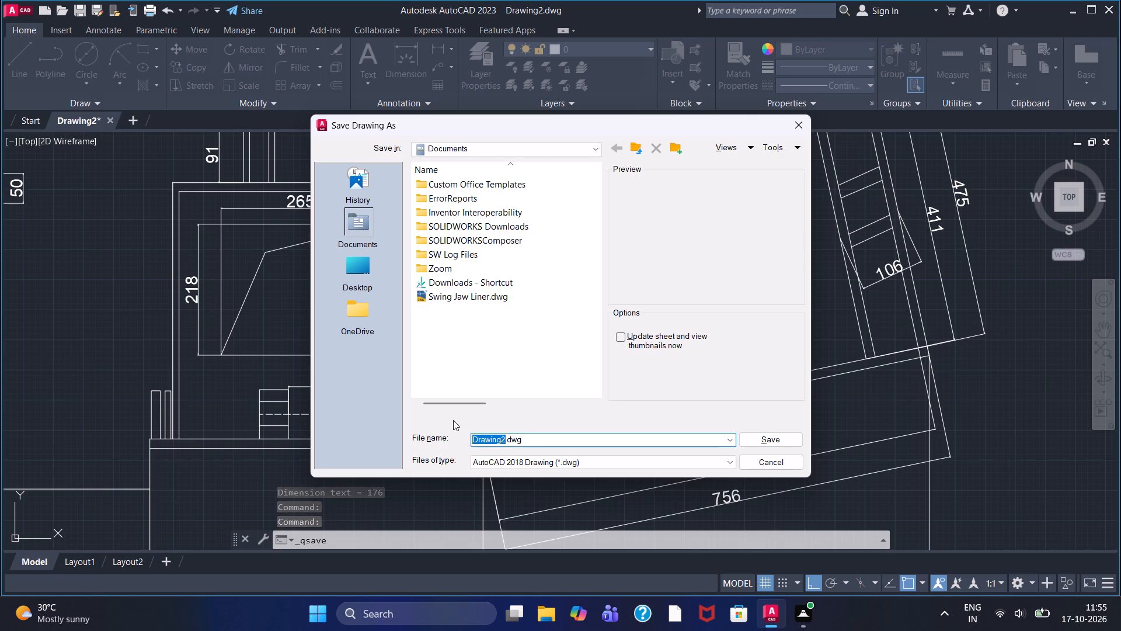
key(BackSpace)
key(ctrl+v)
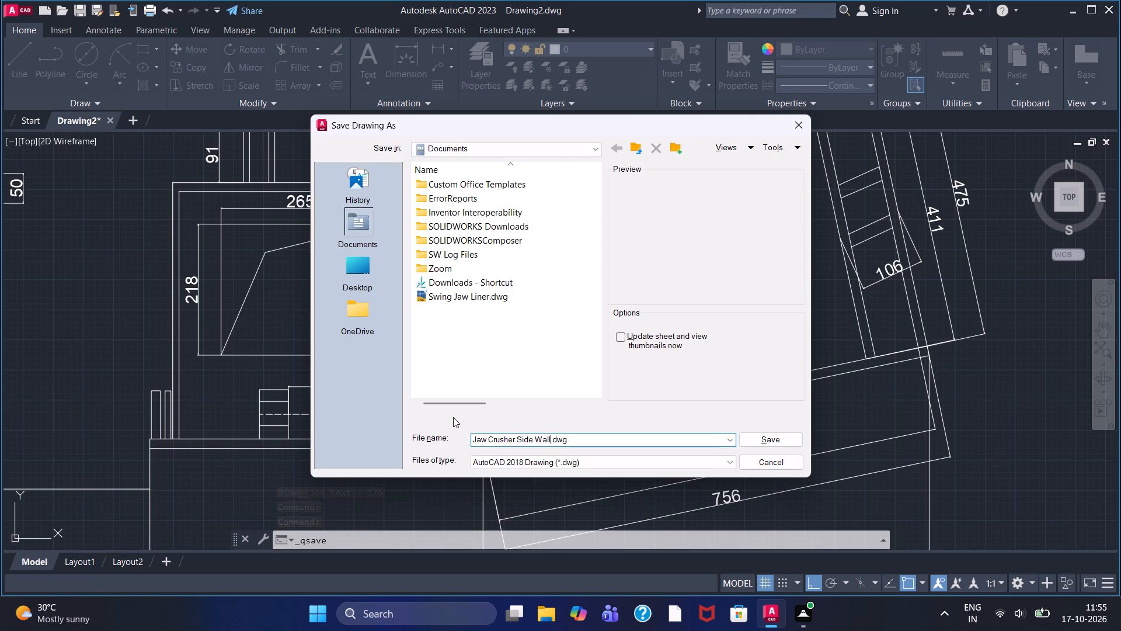
click(764, 445)
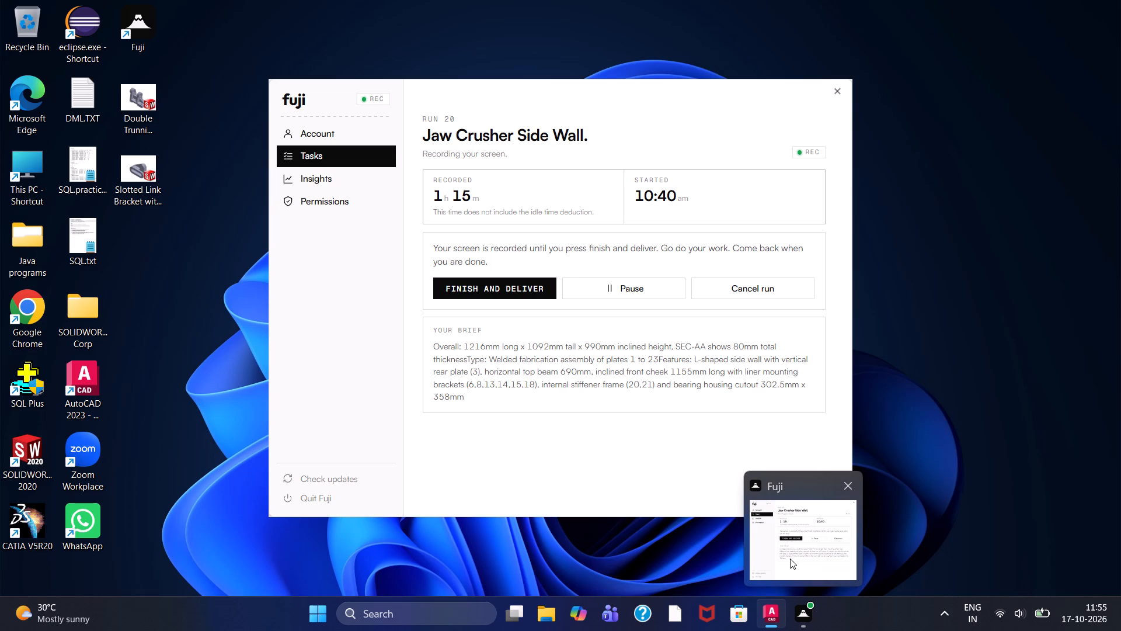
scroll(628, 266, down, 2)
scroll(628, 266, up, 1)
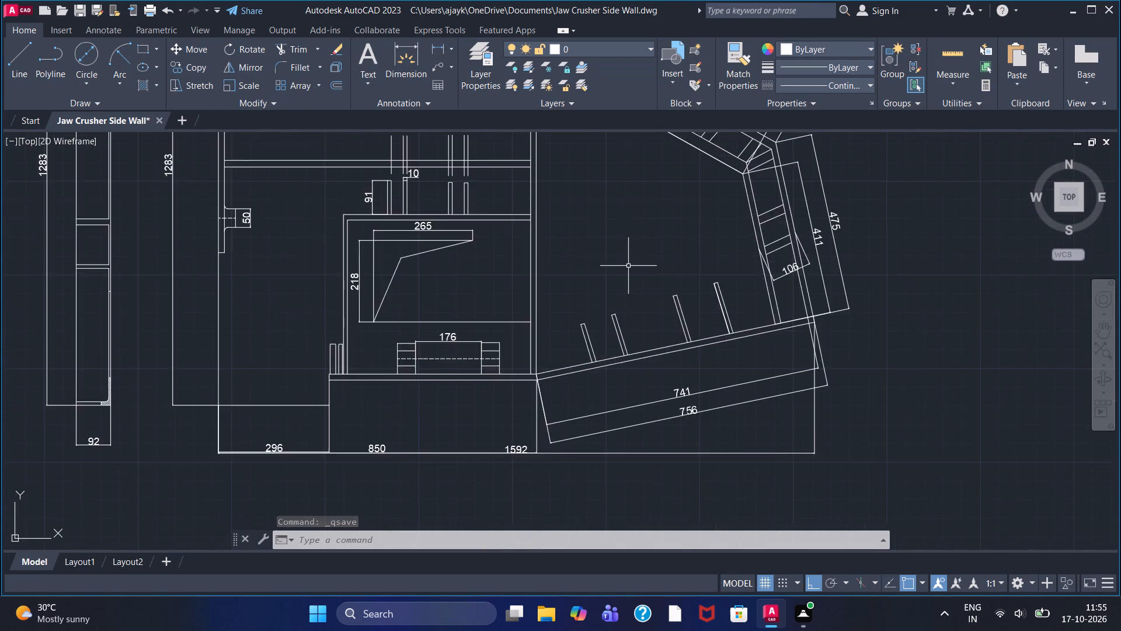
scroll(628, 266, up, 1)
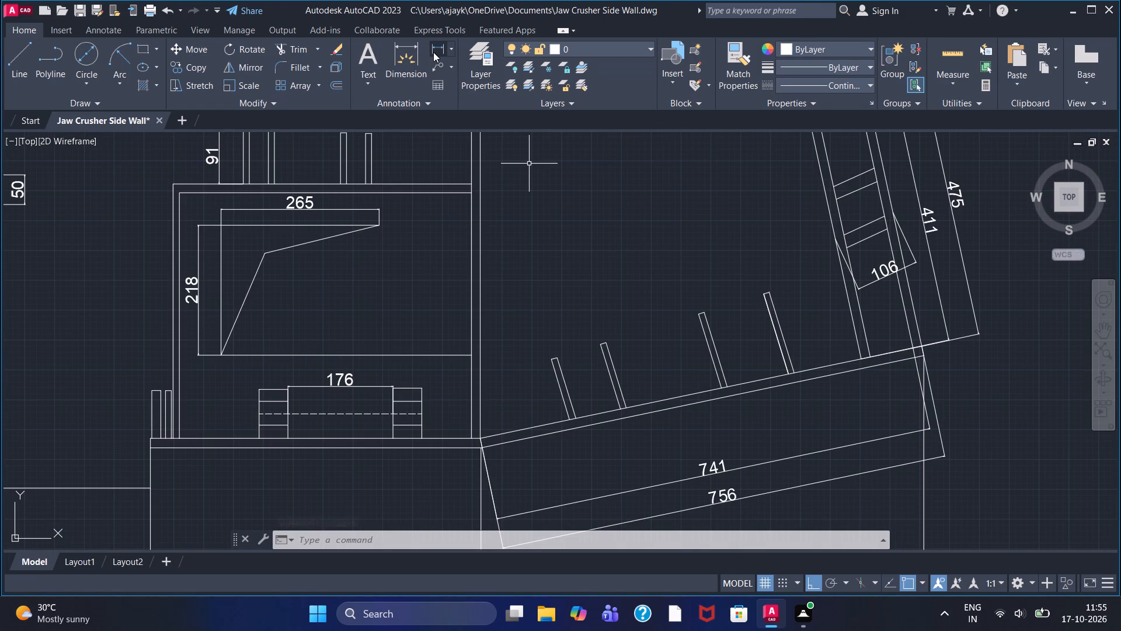
Add a horizontal linear dimension across the outer base edges of the two leftmost slanted ribs, placed below the sloping flange.
click(433, 52)
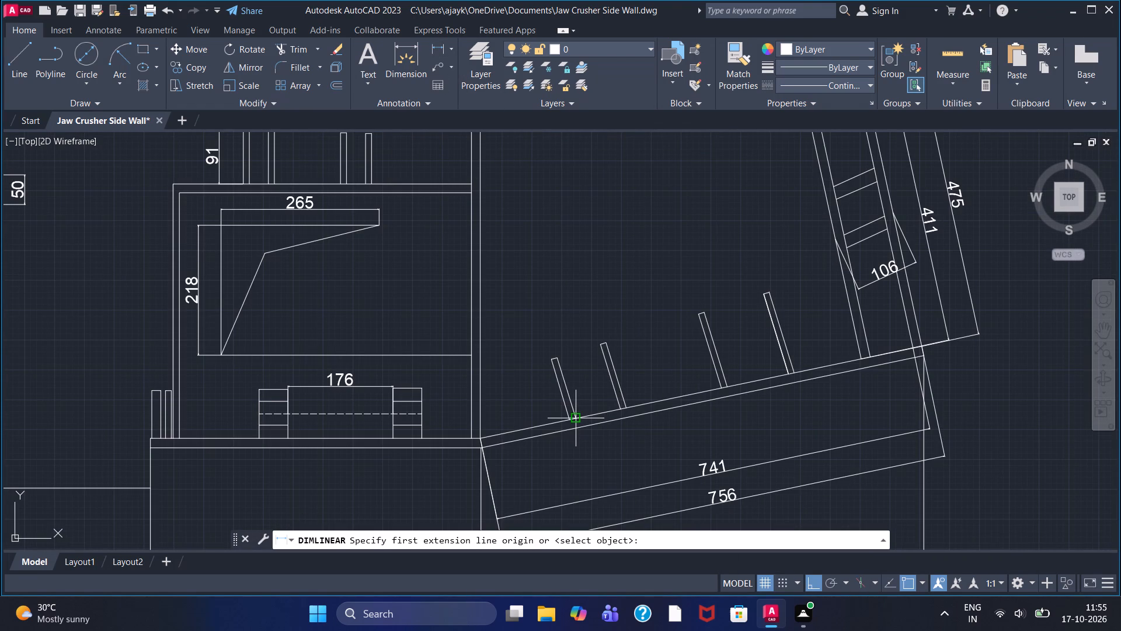
click(560, 421)
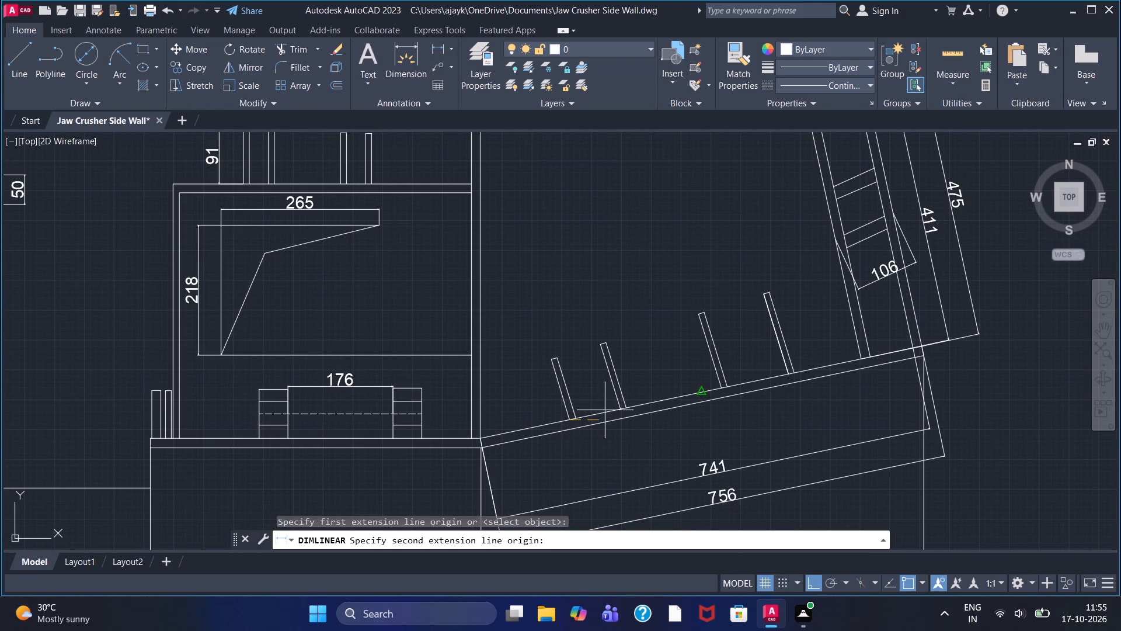
click(628, 404)
click(616, 460)
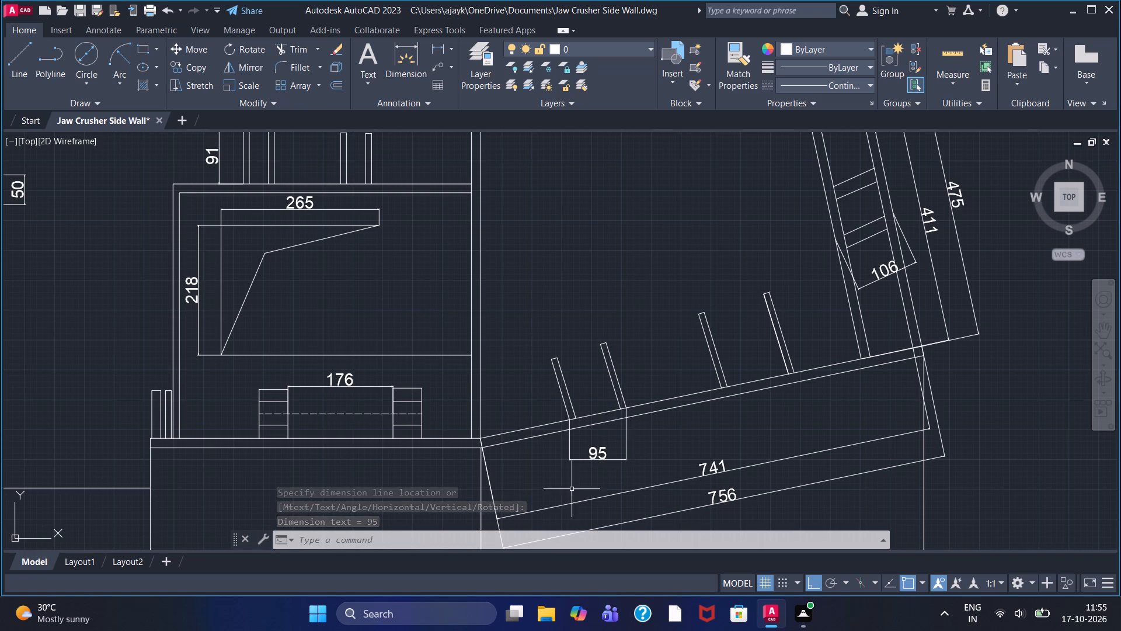
Add a horizontal linear dimension across the outer base edges of the two rightmost slanted ribs, placed below the sloping flange.
click(431, 52)
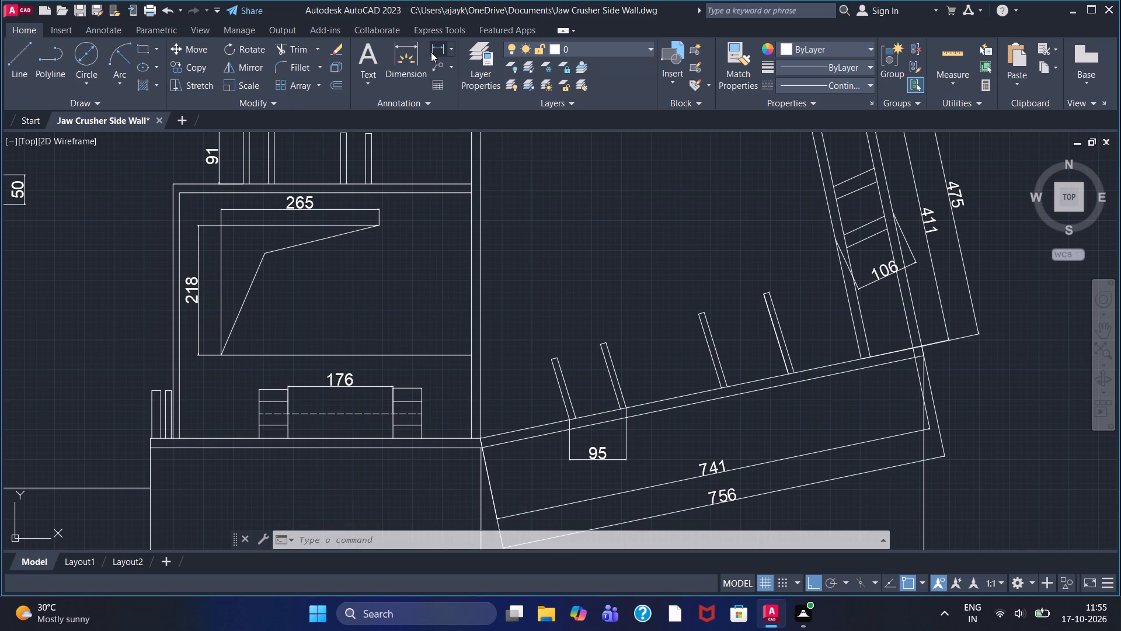
click(718, 391)
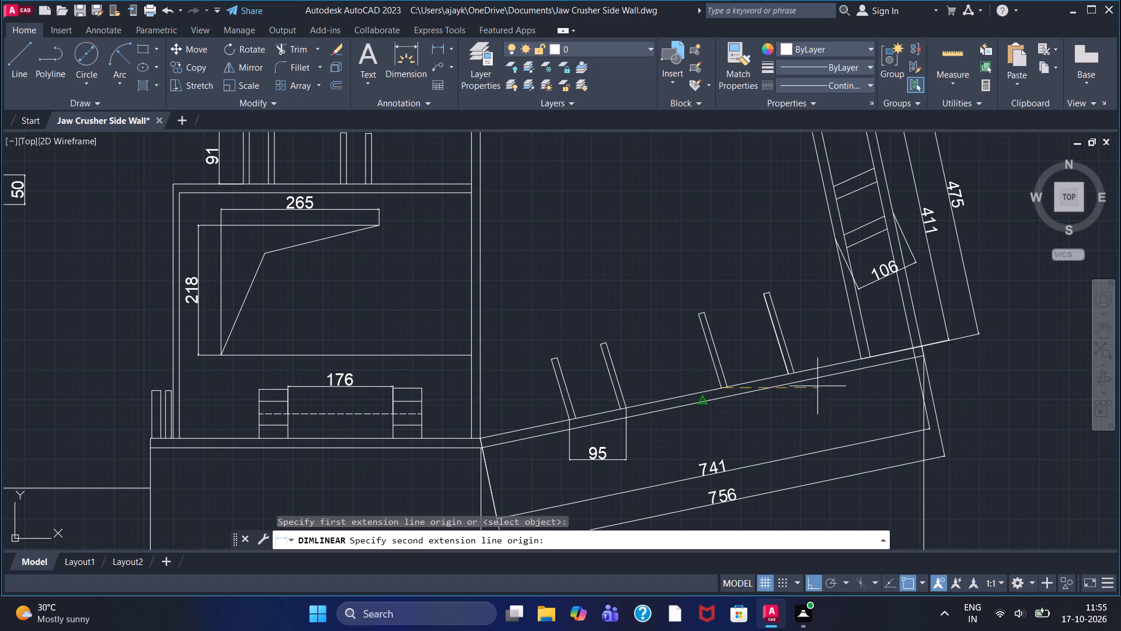
click(797, 370)
click(785, 427)
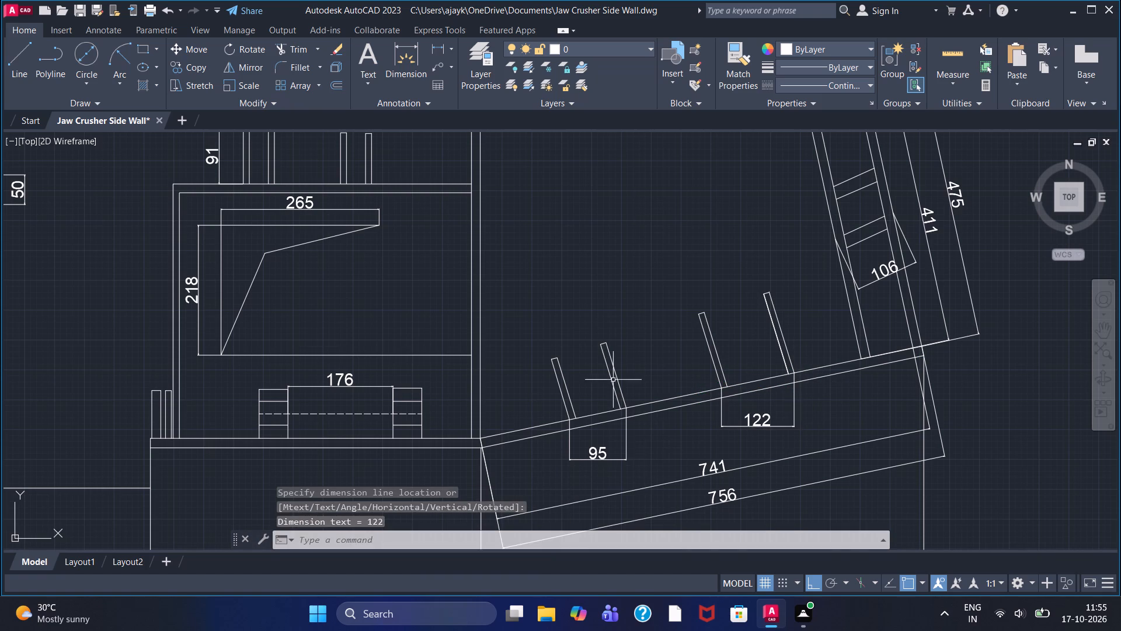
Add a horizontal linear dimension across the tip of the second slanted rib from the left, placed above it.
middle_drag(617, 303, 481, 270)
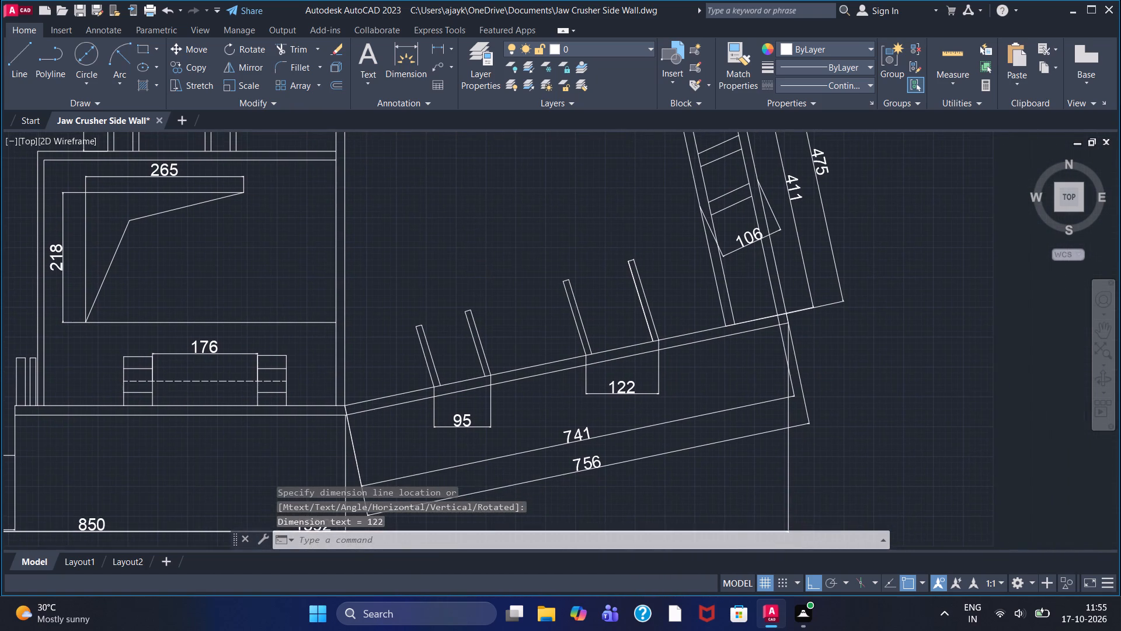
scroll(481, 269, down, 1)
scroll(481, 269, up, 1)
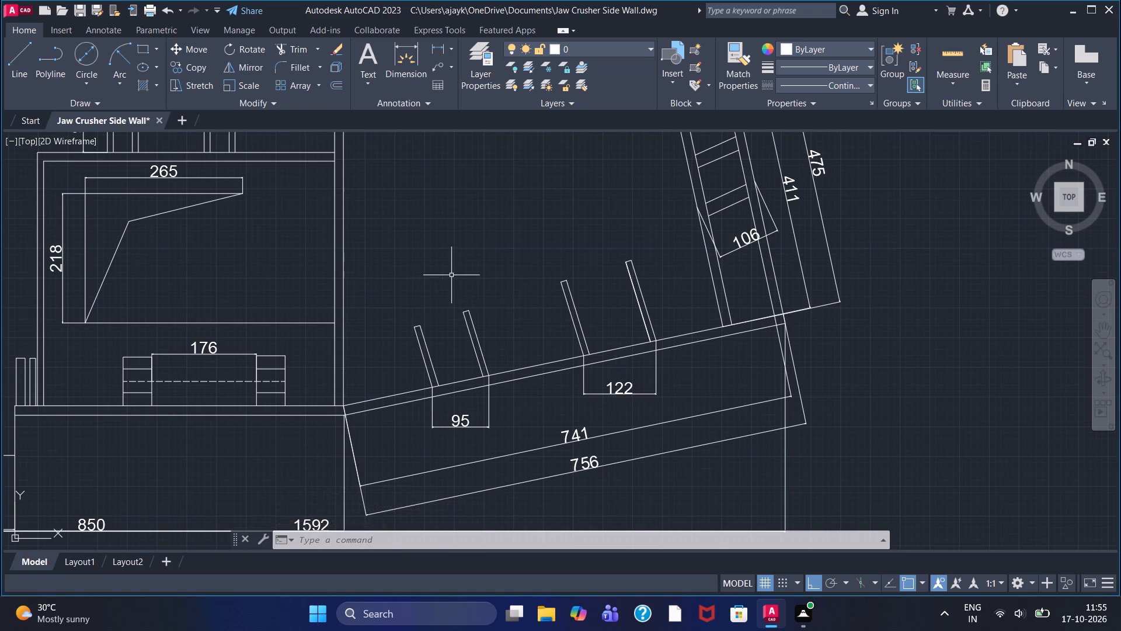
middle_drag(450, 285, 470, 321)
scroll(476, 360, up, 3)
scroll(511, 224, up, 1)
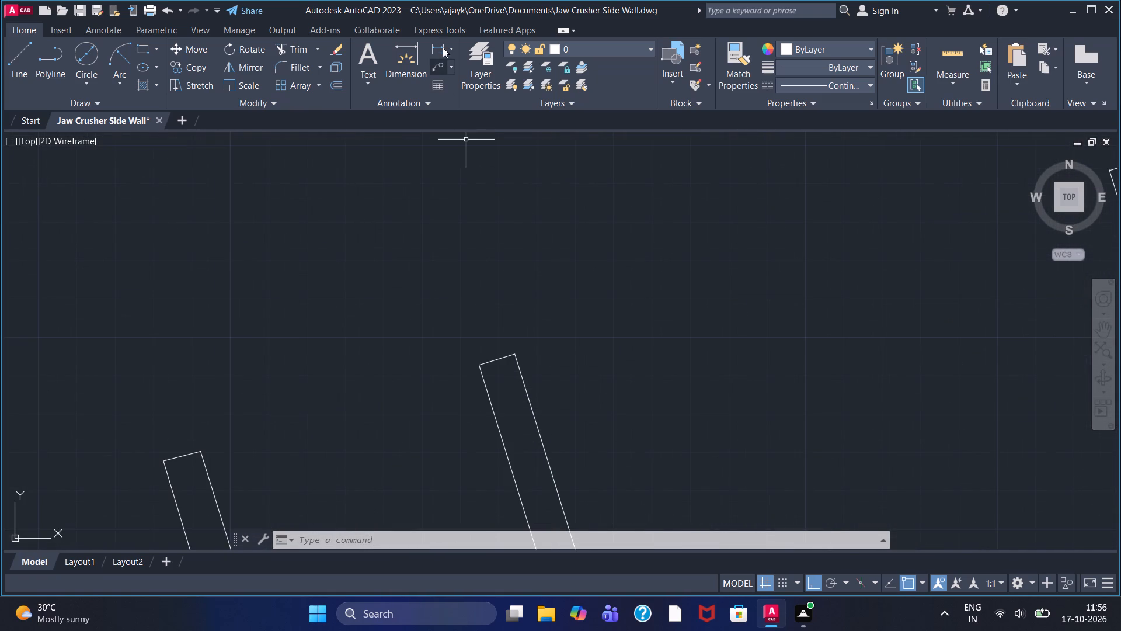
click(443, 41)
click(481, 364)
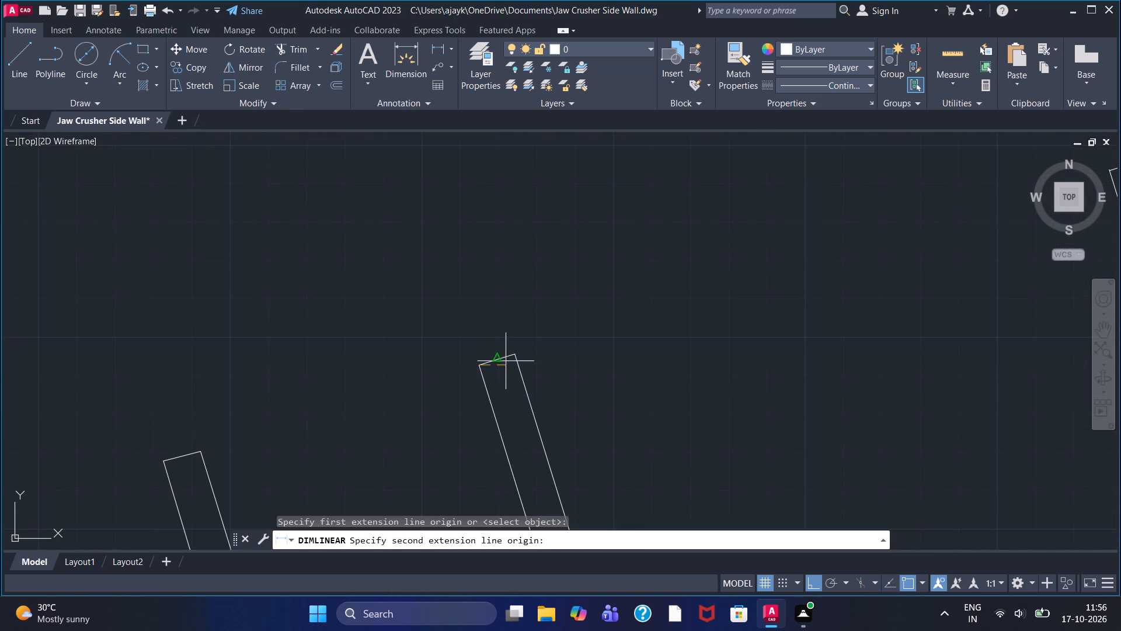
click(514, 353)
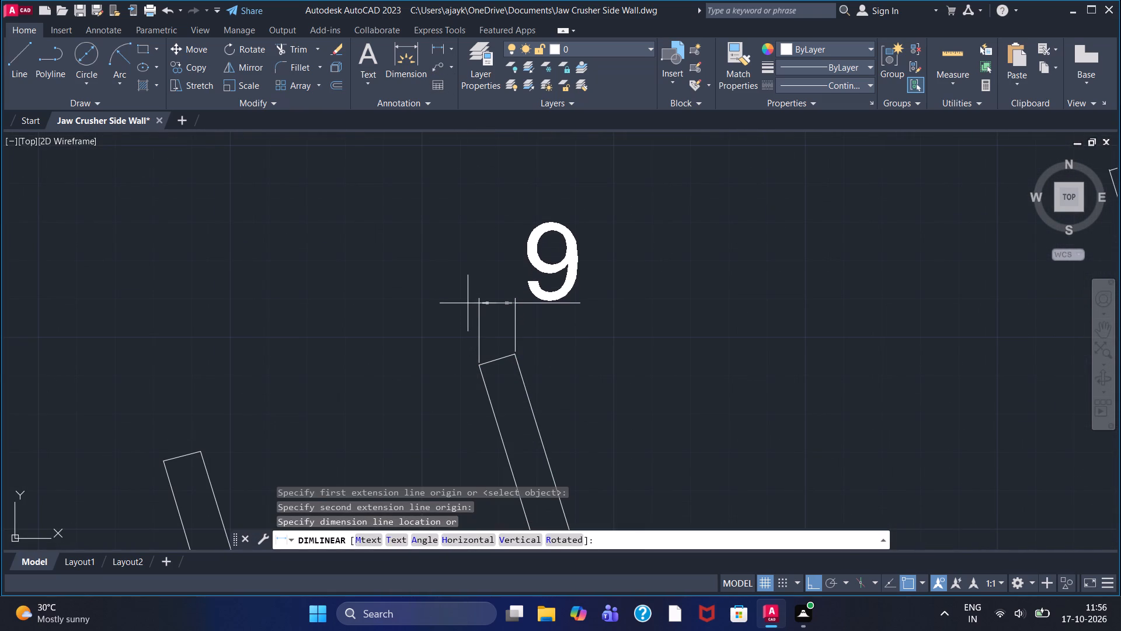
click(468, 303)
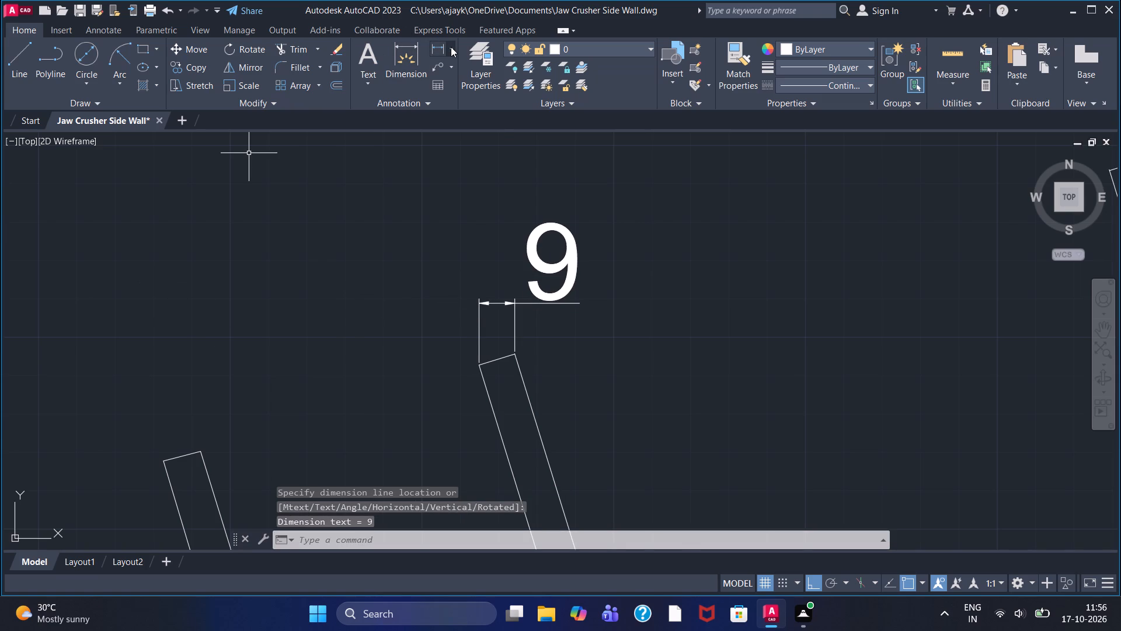
Add an aligned dimension for the thickness of the leftmost slanted rib across its top end, placed just above the tip.
click(451, 47)
click(459, 108)
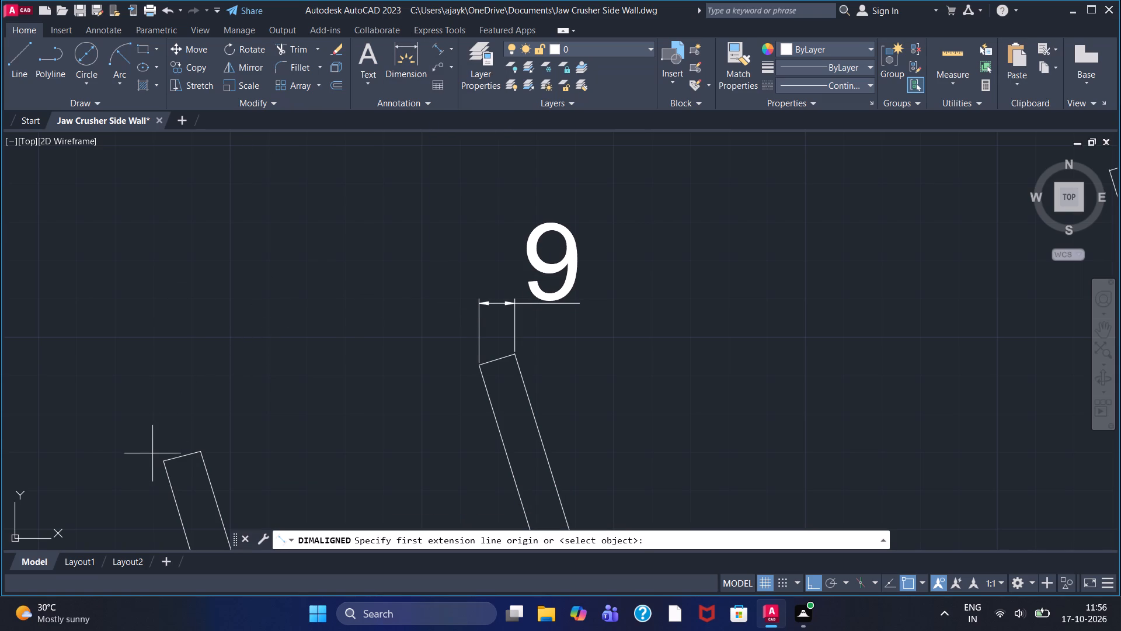
drag(157, 463, 166, 463)
click(199, 450)
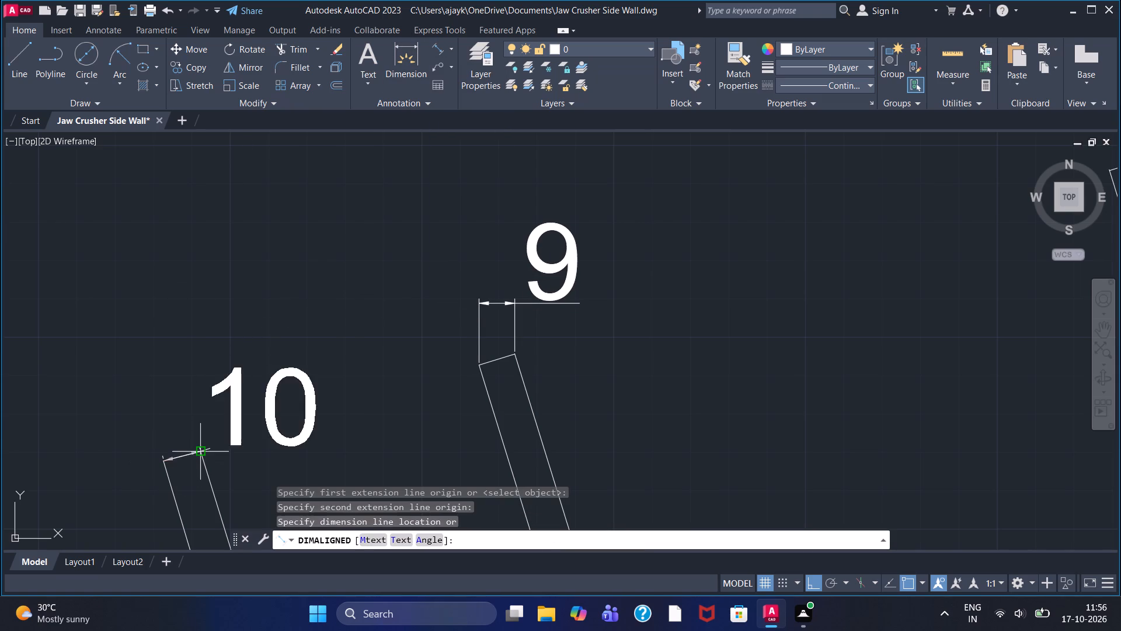
click(163, 407)
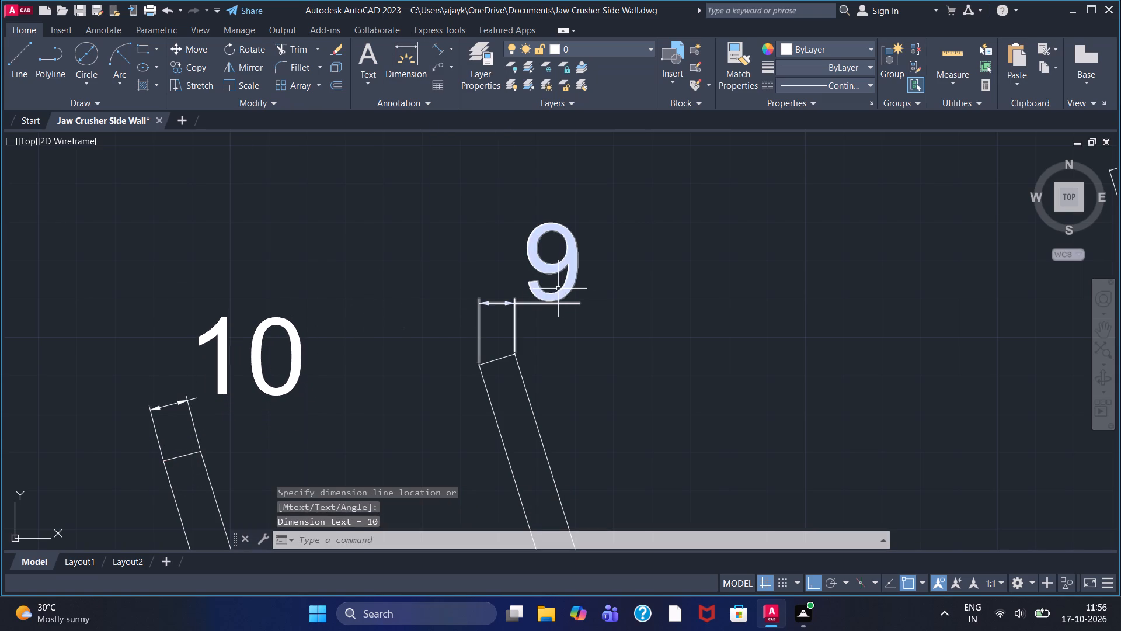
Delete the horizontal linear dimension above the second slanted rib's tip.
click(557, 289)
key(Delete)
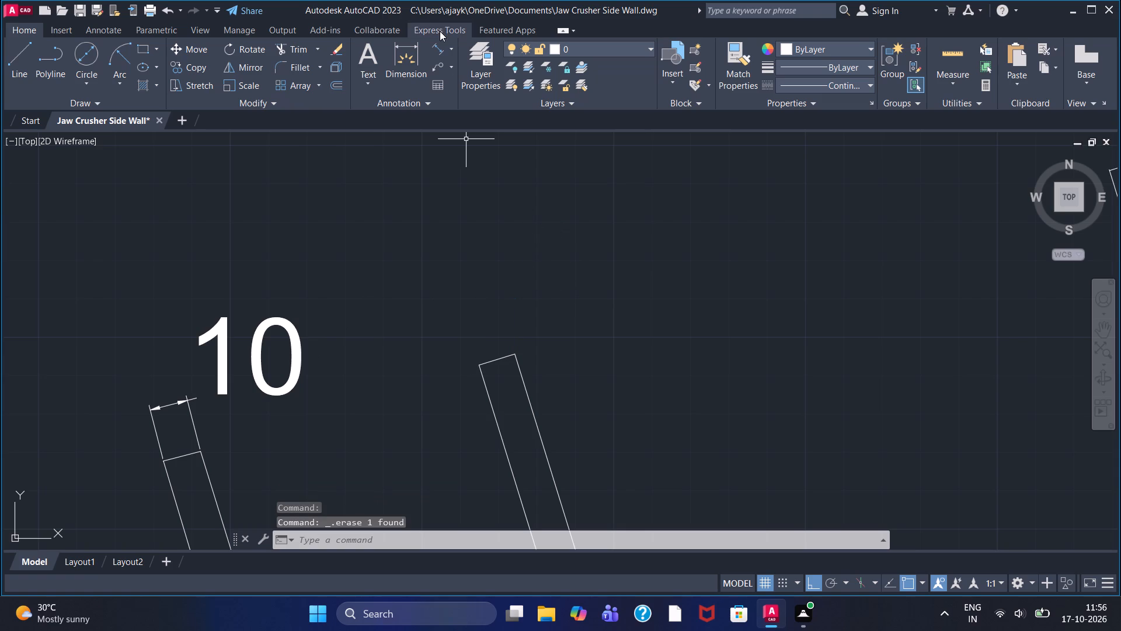
Add an aligned dimension for the second slanted rib's thickness across its top end, placed just above the tip.
click(437, 46)
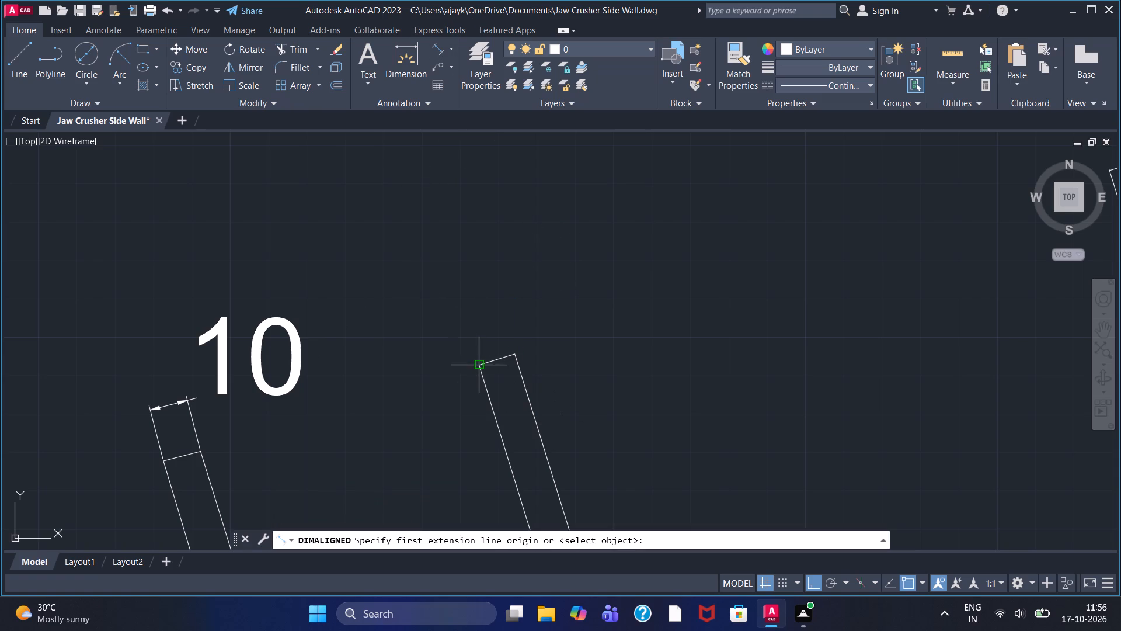
click(477, 364)
click(510, 351)
click(485, 297)
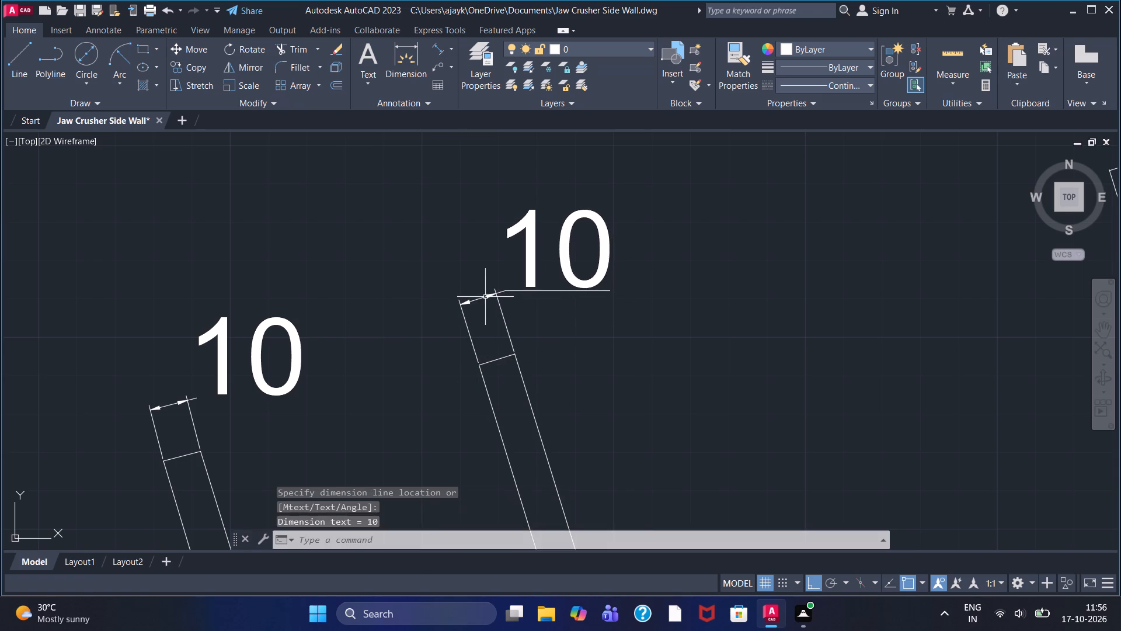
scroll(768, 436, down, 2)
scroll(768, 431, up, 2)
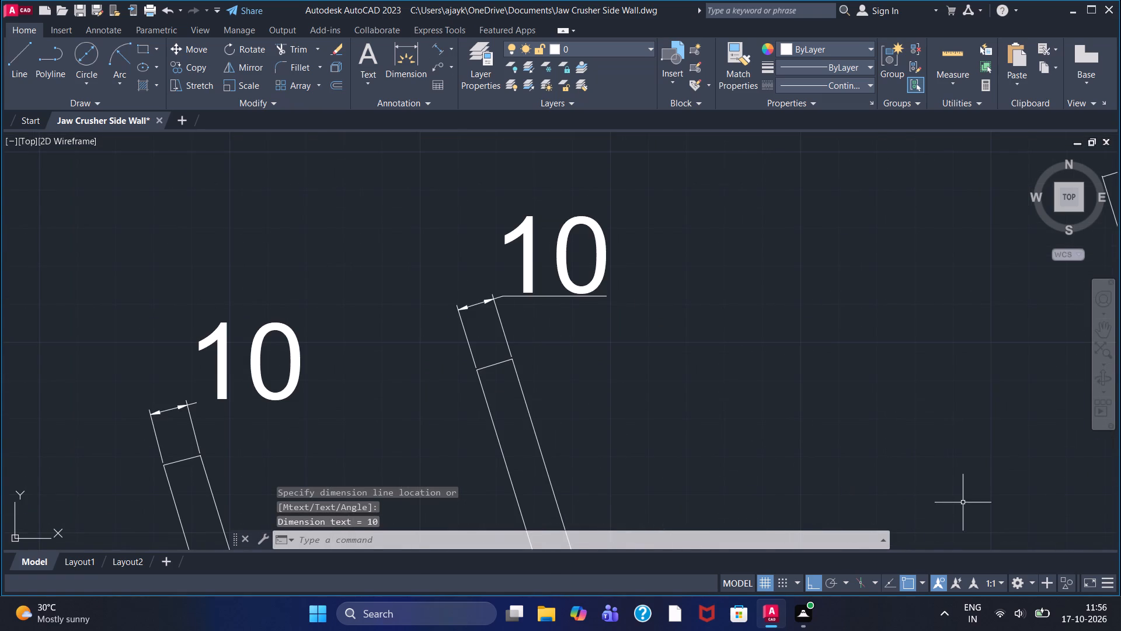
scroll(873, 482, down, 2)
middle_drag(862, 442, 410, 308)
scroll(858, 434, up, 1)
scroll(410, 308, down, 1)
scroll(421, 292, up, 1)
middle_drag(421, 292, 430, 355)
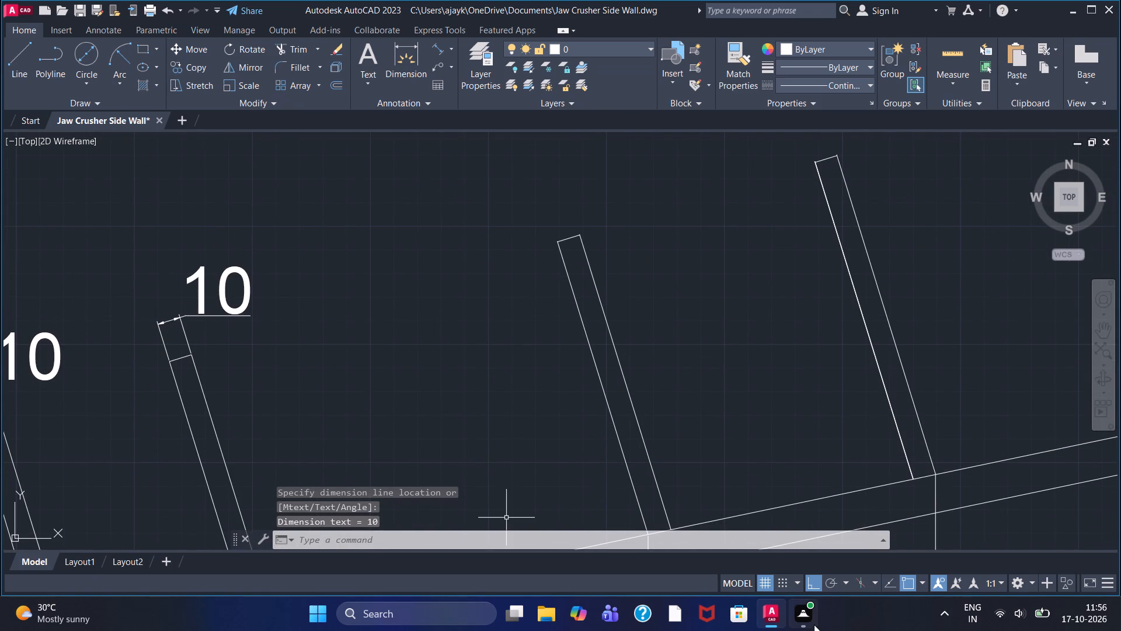